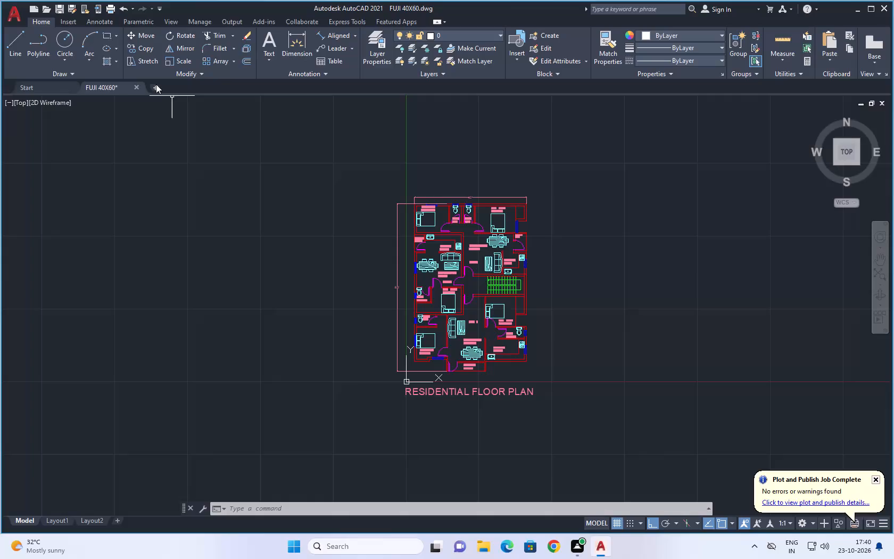
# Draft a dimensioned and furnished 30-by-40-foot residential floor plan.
# Create a new blank drawing.
pyautogui.click(156, 86)
# Configure the drawing units to Engineering length type with 0'-0.00" precision.
pyautogui.scroll(-3, 404, 218)
pyautogui.moveTo(456, 200); pyautogui.dragTo(363, 322, button='middle')
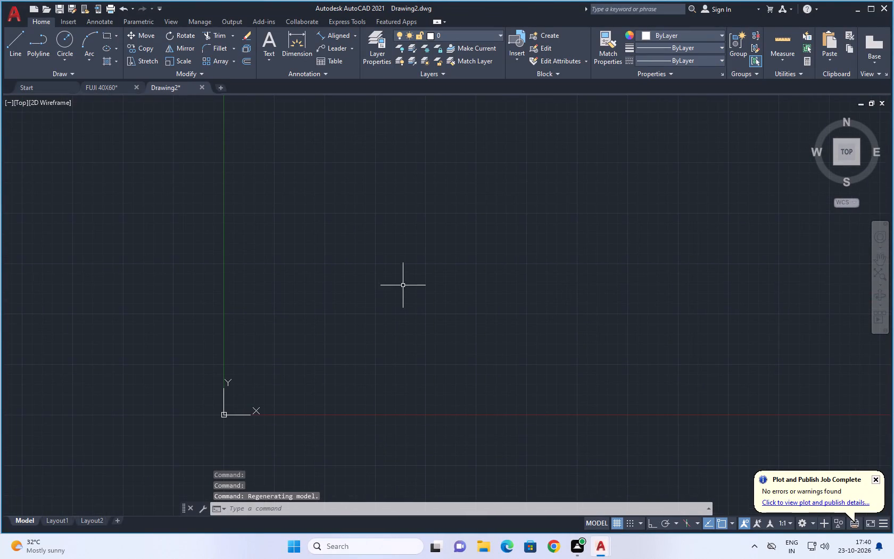
pyautogui.write('UN')
pyautogui.press('space')
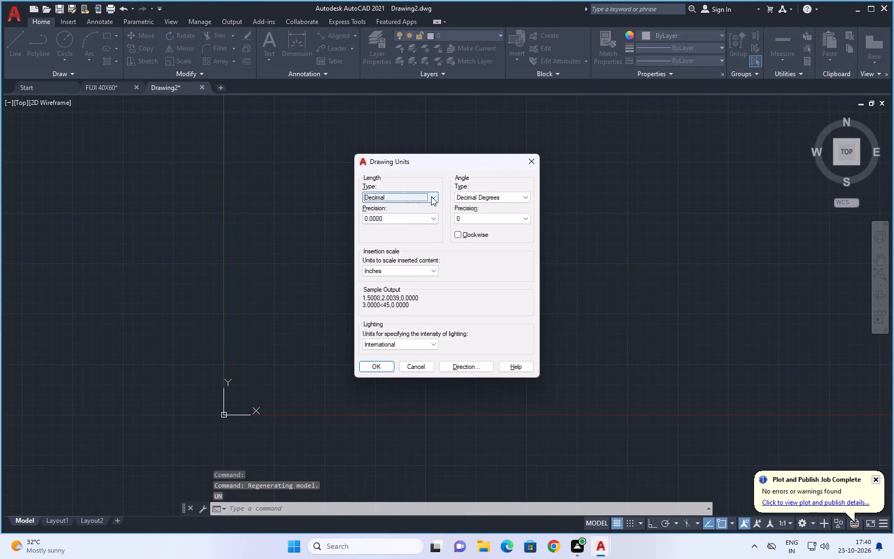
pyautogui.click(431, 196)
pyautogui.click(419, 220)
pyautogui.click(427, 218)
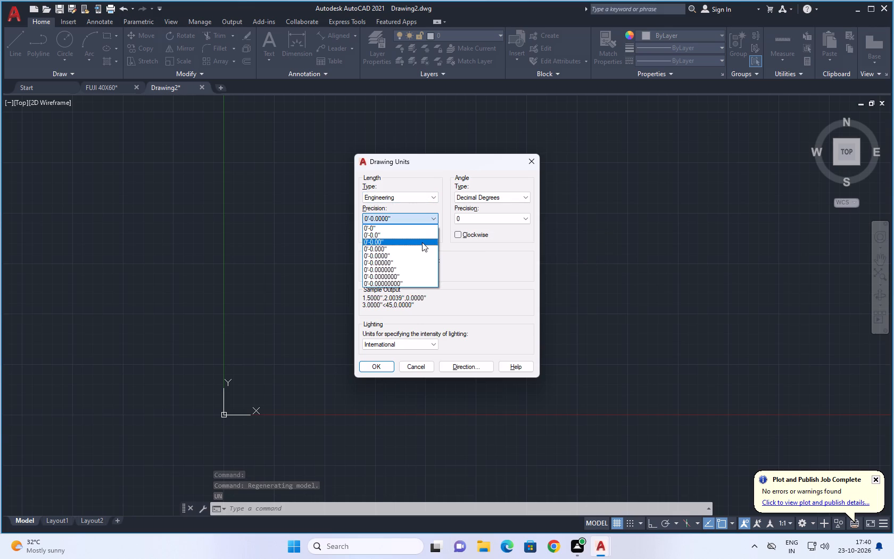
pyautogui.click(422, 242)
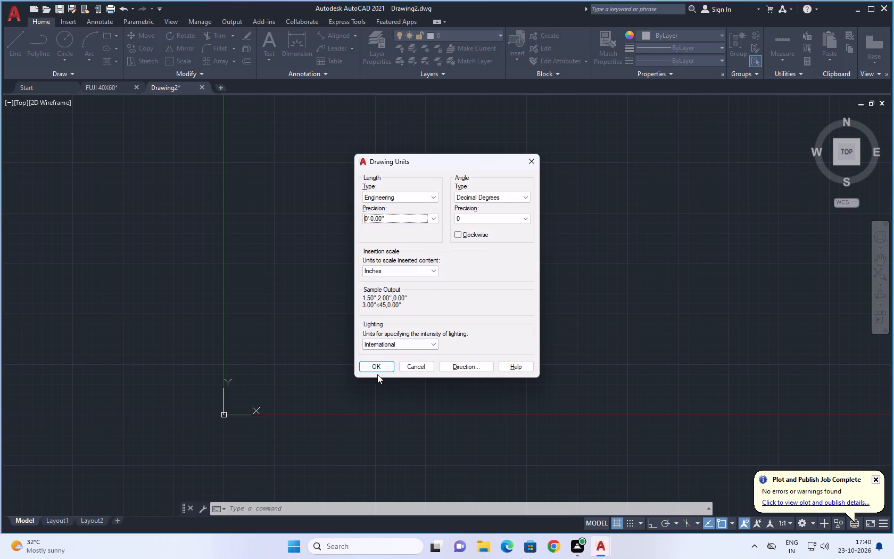
pyautogui.click(376, 368)
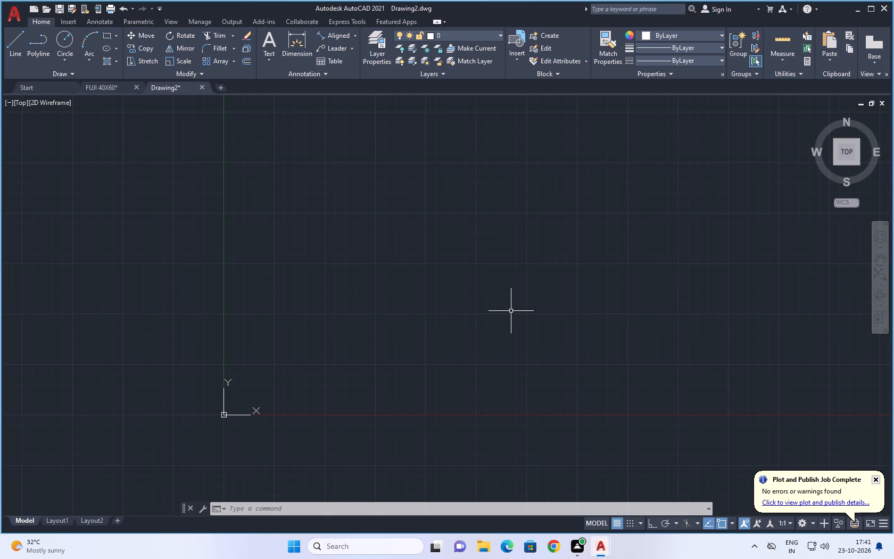
# Modify the Standard dimension style's primary units to Engineering format with 0'-0.00" precision.
pyautogui.write('D')
pyautogui.press('space')
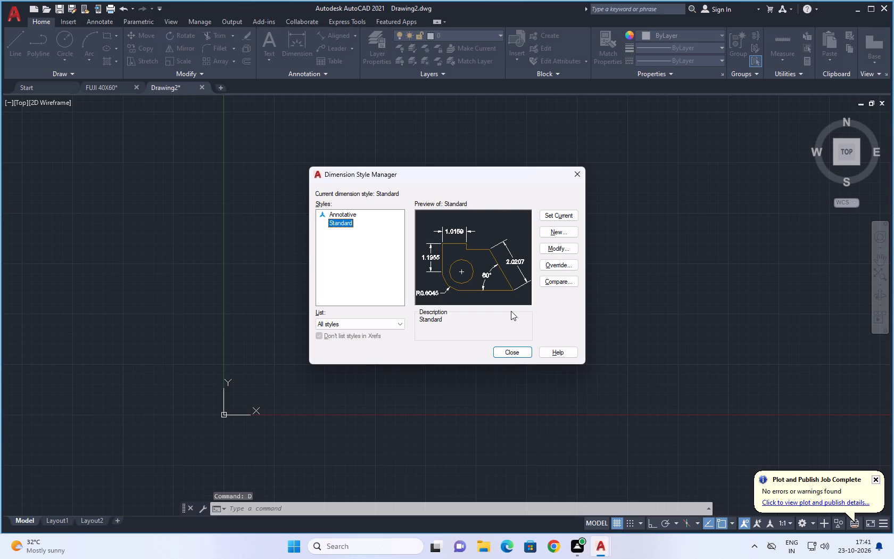
pyautogui.click(563, 247)
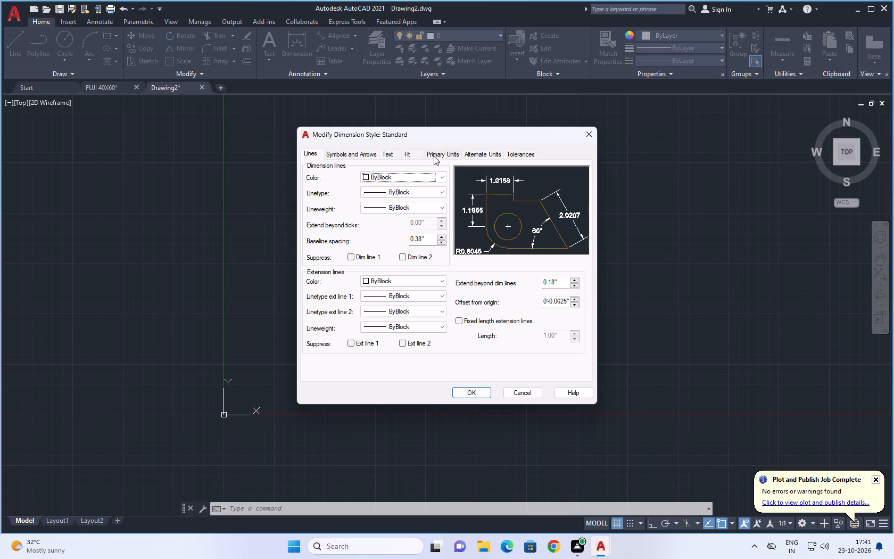
pyautogui.click(441, 153)
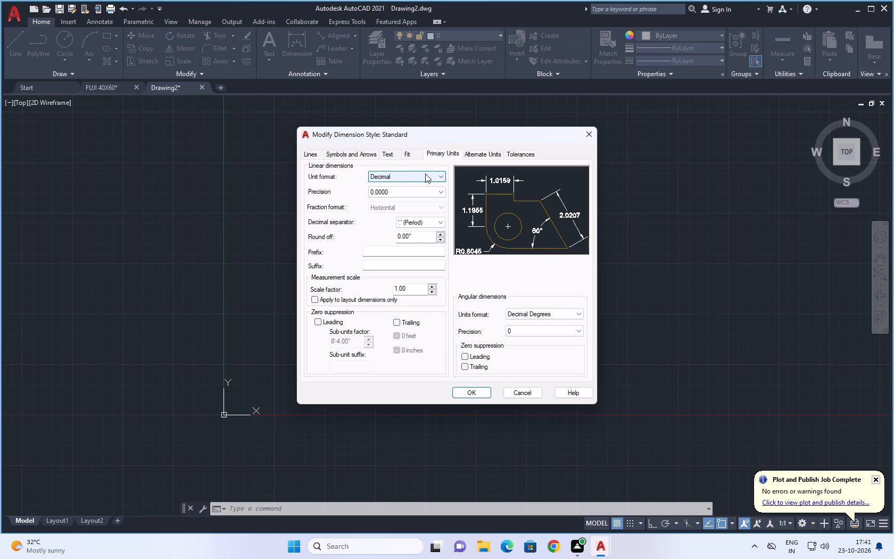
pyautogui.click(425, 174)
pyautogui.click(419, 197)
pyautogui.click(428, 193)
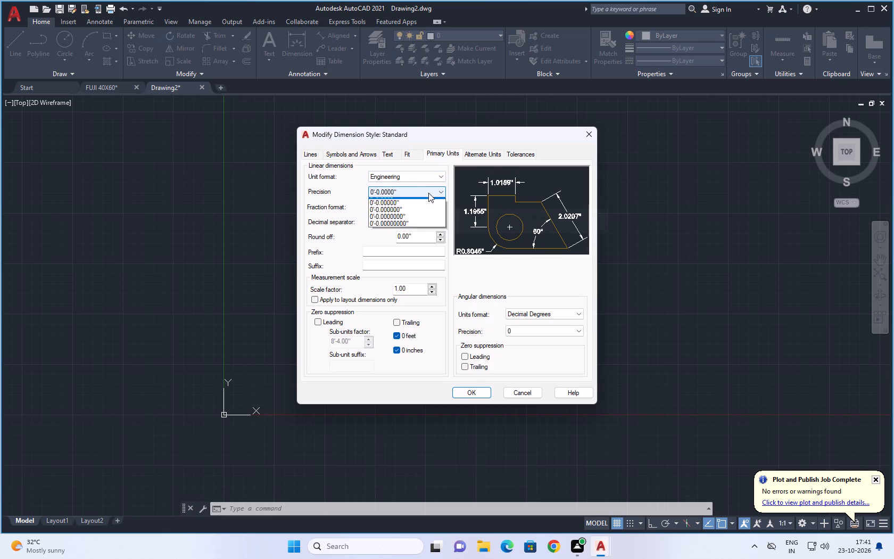
pyautogui.click(421, 213)
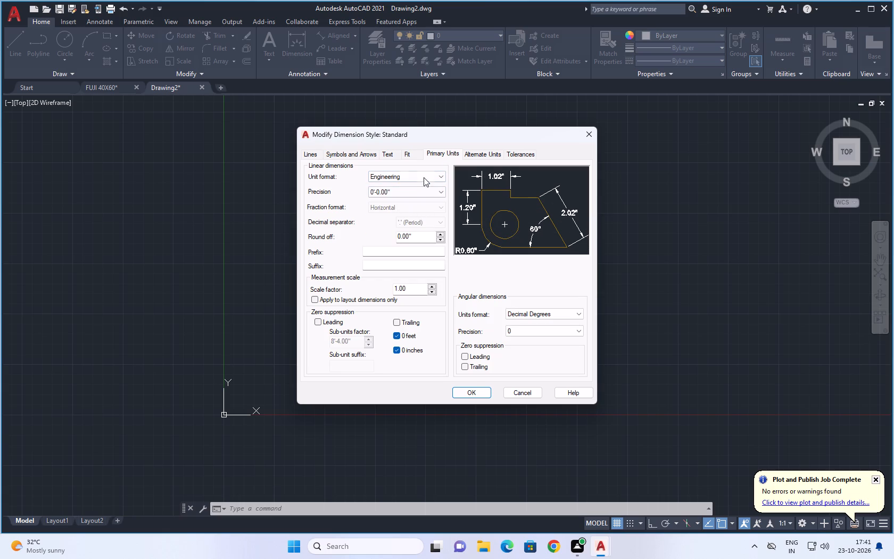
# Set the Standard dimension style's text height to 2.5".
pyautogui.click(395, 155)
pyautogui.moveTo(435, 232); pyautogui.dragTo(423, 236)
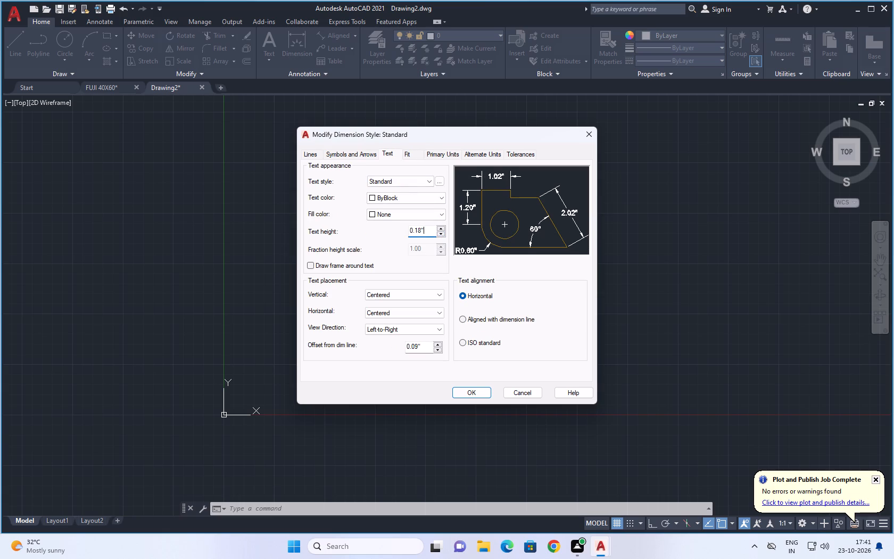
pyautogui.moveTo(423, 236); pyautogui.dragTo(410, 236)
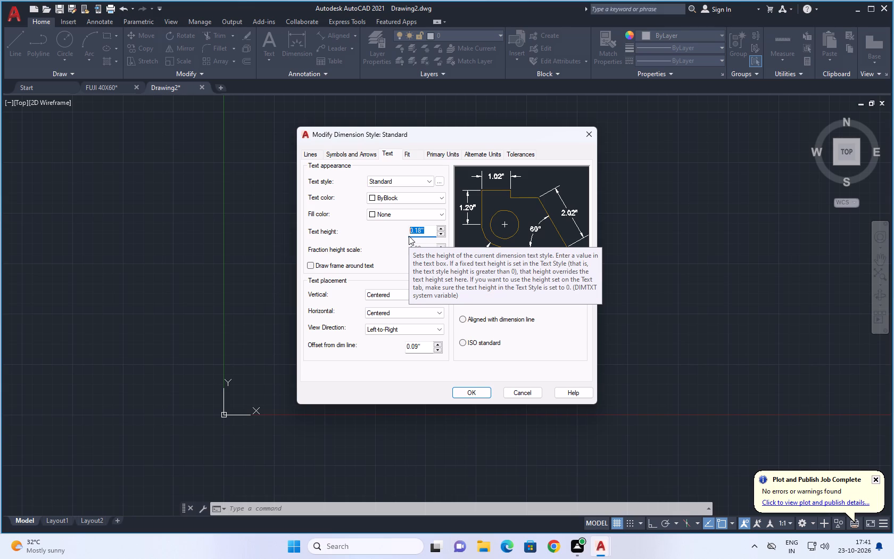
pyautogui.write('2.5')
pyautogui.press('Return')
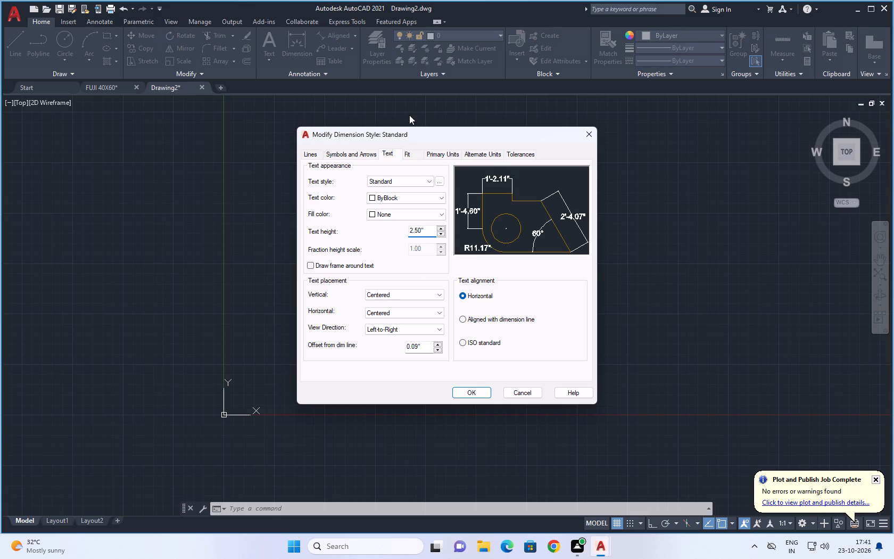
# Set the Standard dimension style's arrow size to 2.5" and apply the style changes.
pyautogui.click(388, 153)
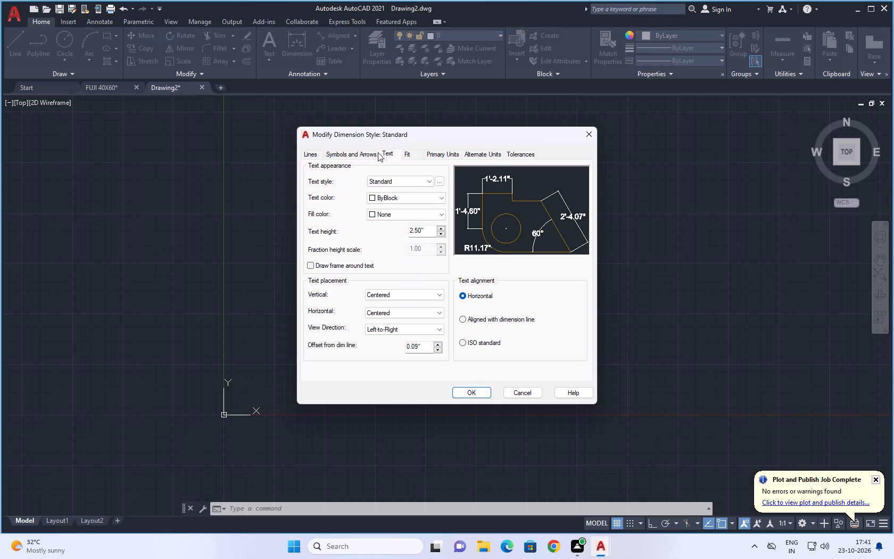
pyautogui.click(368, 150)
pyautogui.moveTo(333, 259); pyautogui.dragTo(321, 261)
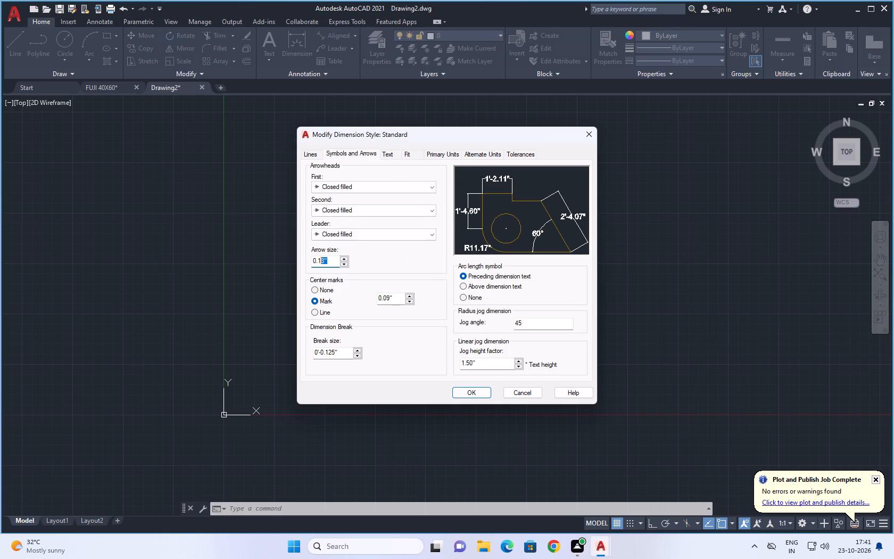
pyautogui.moveTo(321, 261); pyautogui.dragTo(298, 265)
pyautogui.write('2.5')
pyautogui.press('Return')
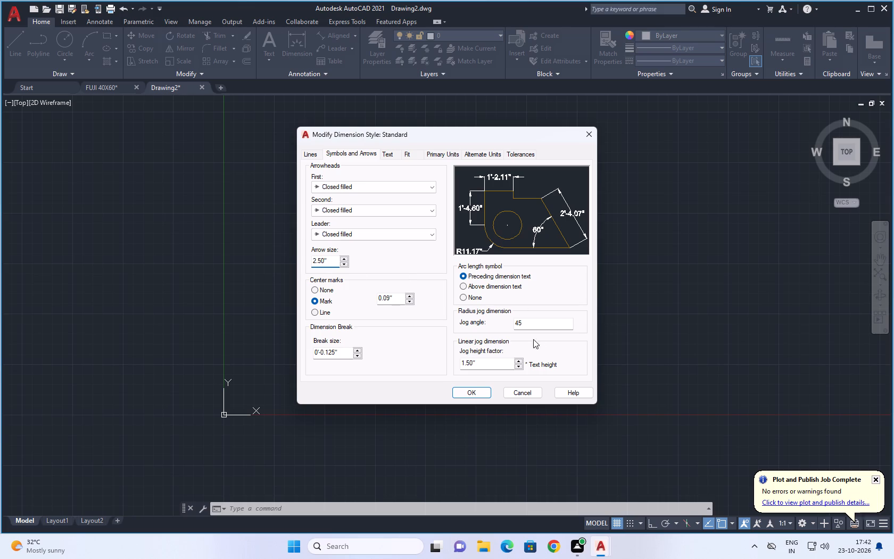
pyautogui.click(470, 391)
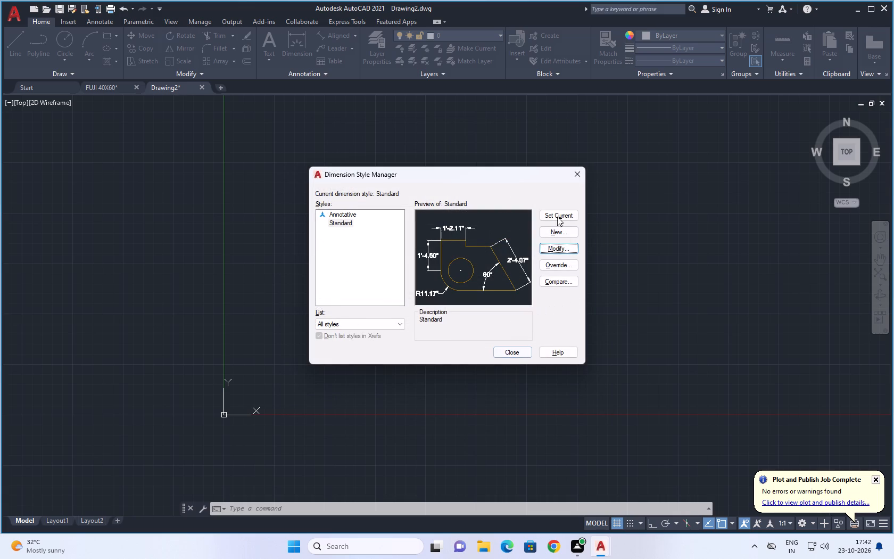
# Make the Standard dimension style current and close the style manager.
pyautogui.click(558, 213)
pyautogui.click(509, 354)
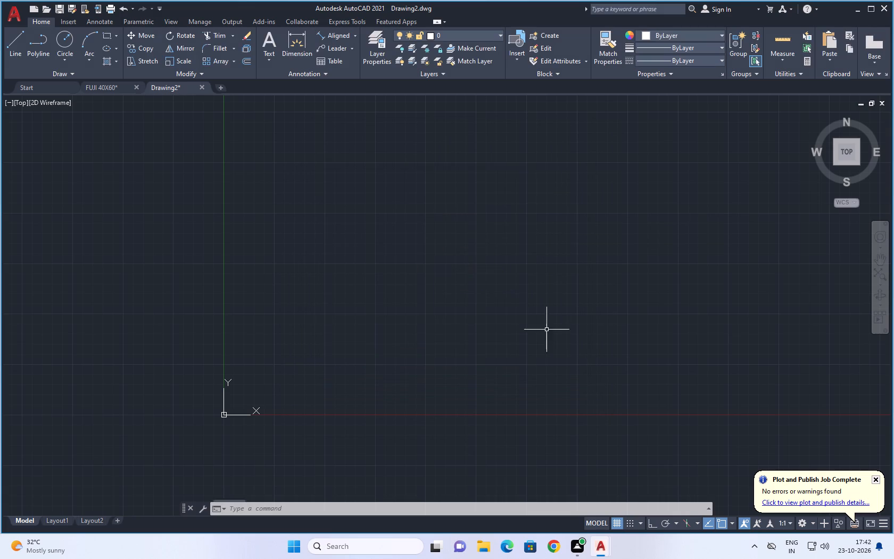
# Draw a 30' by 40' rectangle above the X axis, just beyond the origin, as the outer outline.
pyautogui.scroll(-1, 583, 290)
pyautogui.moveTo(586, 277); pyautogui.dragTo(558, 284, button='middle')
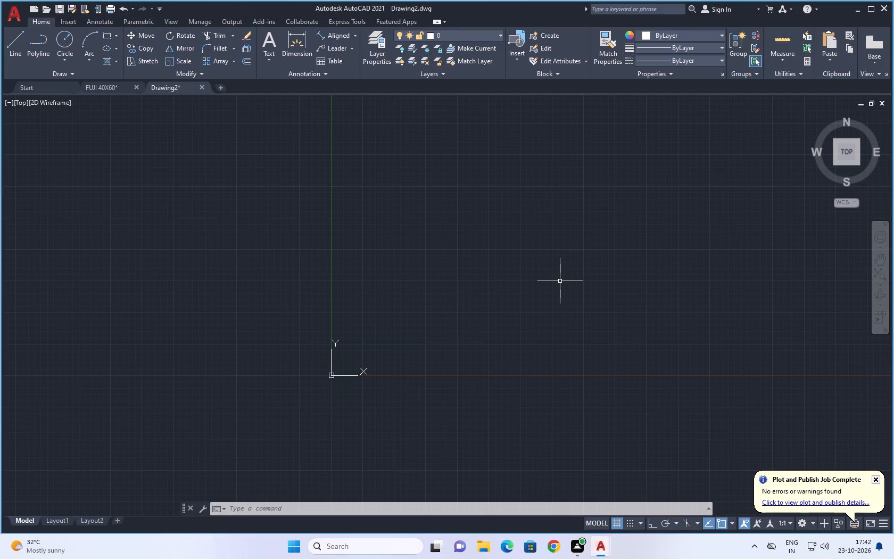
pyautogui.moveTo(561, 254); pyautogui.dragTo(516, 251, button='middle')
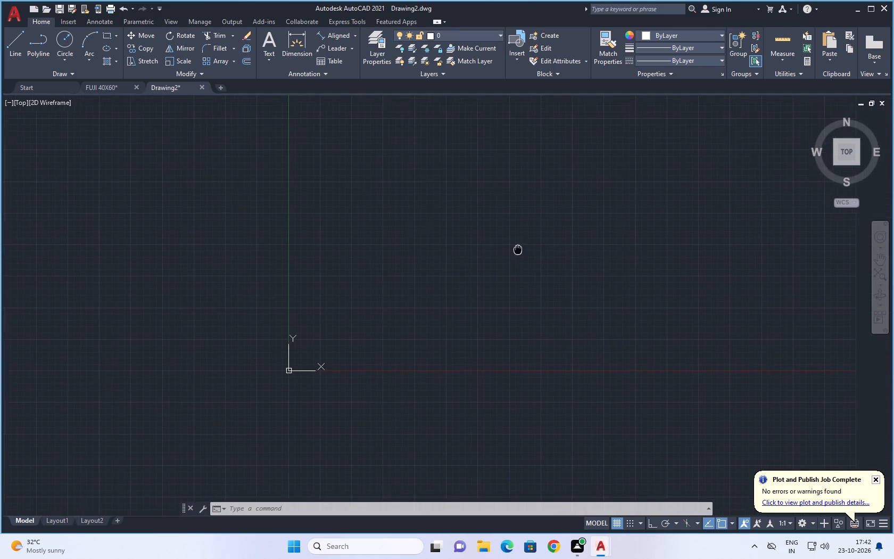
pyautogui.moveTo(516, 251); pyautogui.dragTo(514, 252, button='middle')
pyautogui.moveTo(510, 272); pyautogui.dragTo(466, 270, button='middle')
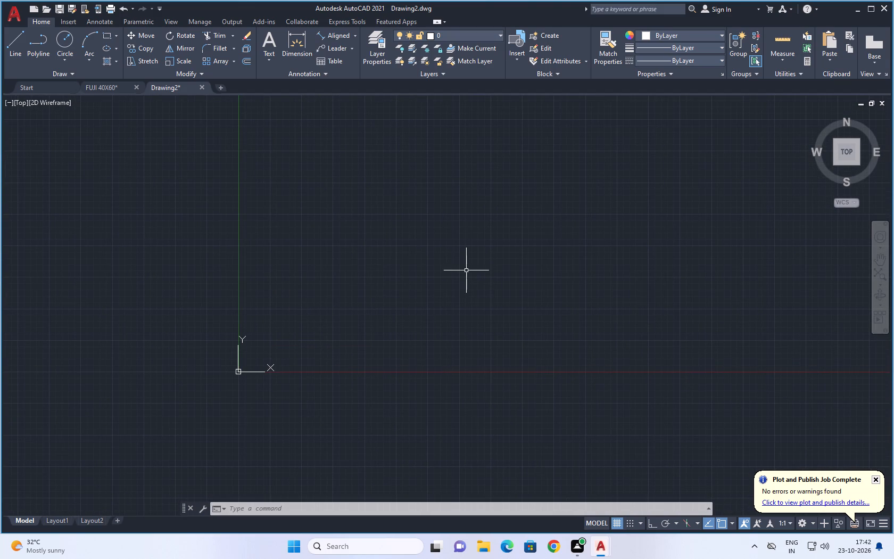
pyautogui.moveTo(503, 271); pyautogui.dragTo(487, 279, button='middle')
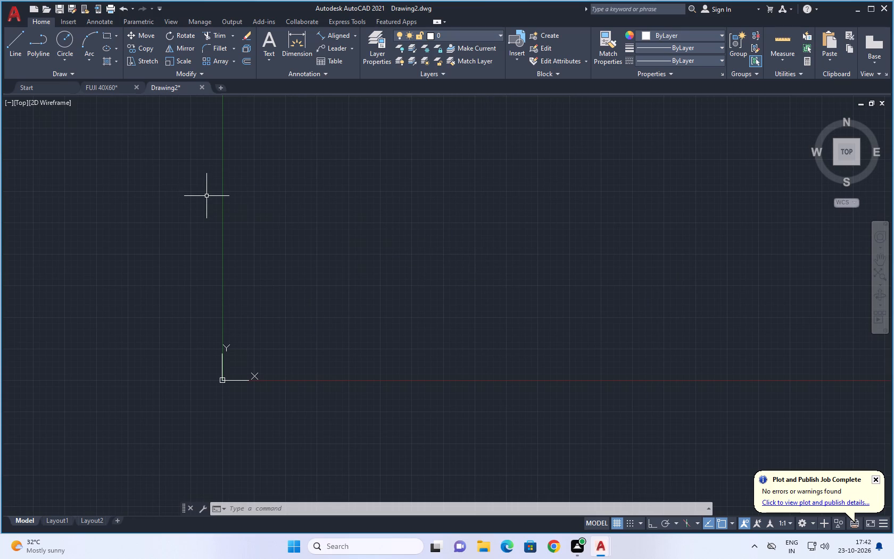
pyautogui.click(107, 35)
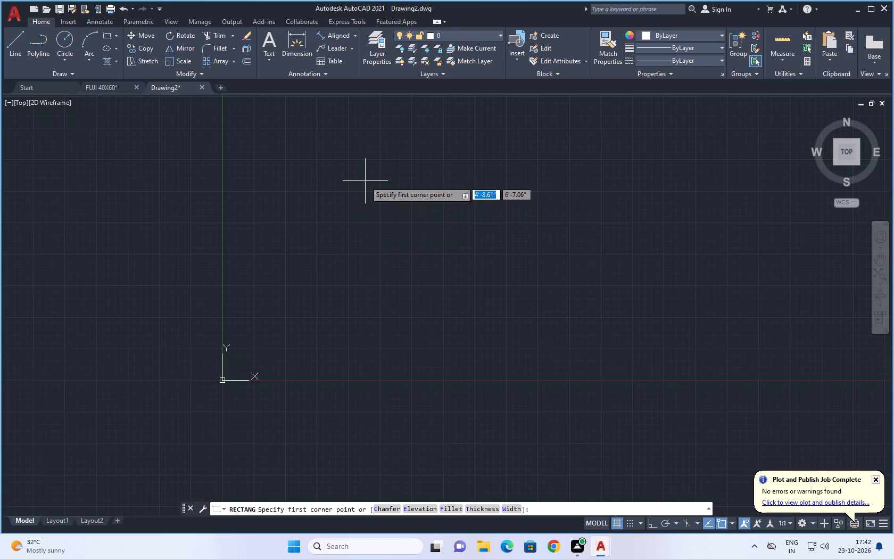
pyautogui.click(365, 181)
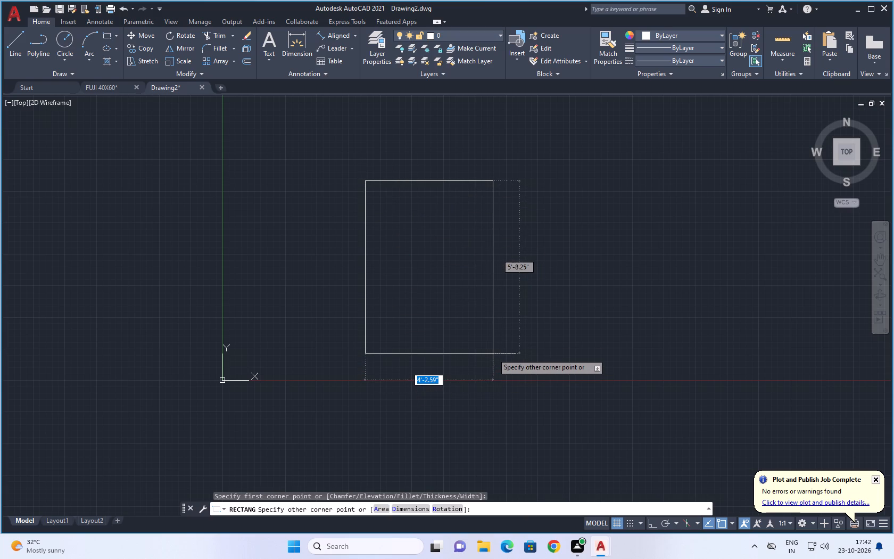
pyautogui.write('30')
pyautogui.press("'")
pyautogui.write(",40'")
pyautogui.press('Return')
# Offset the 30' by 40' rectangle 9" inward to form the outer wall thickness.
pyautogui.scroll(1, 493, 354)
pyautogui.scroll(-1, 513, 348)
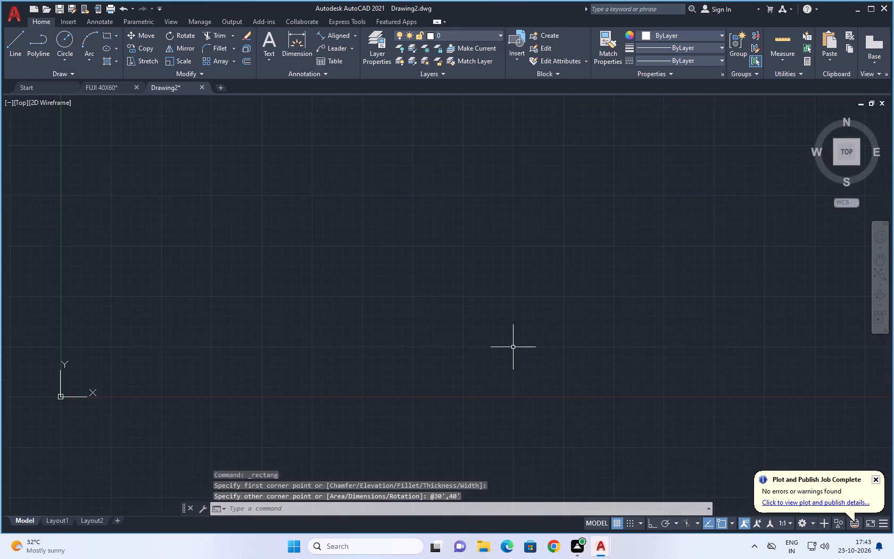
pyautogui.scroll(-3, 513, 347)
pyautogui.moveTo(549, 344); pyautogui.dragTo(496, 413, button='middle')
pyautogui.scroll(-1, 534, 335)
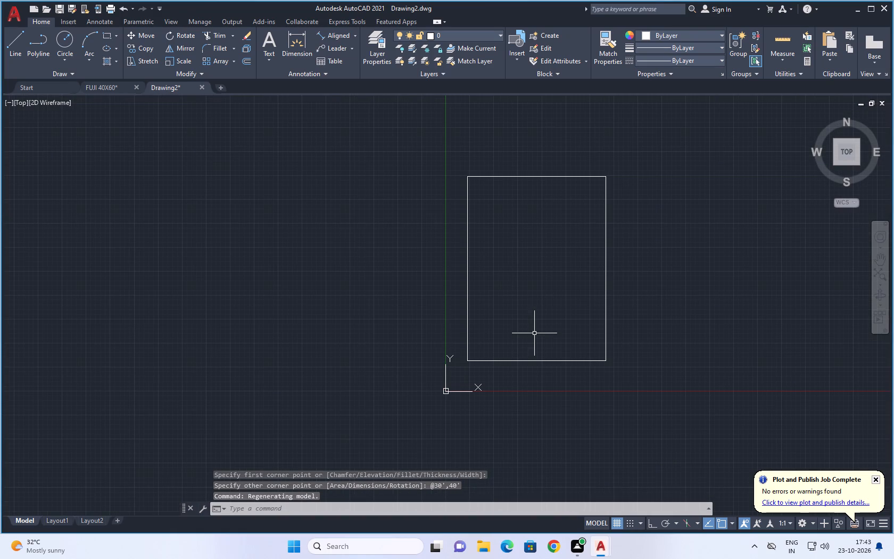
pyautogui.middleClick(537, 327)
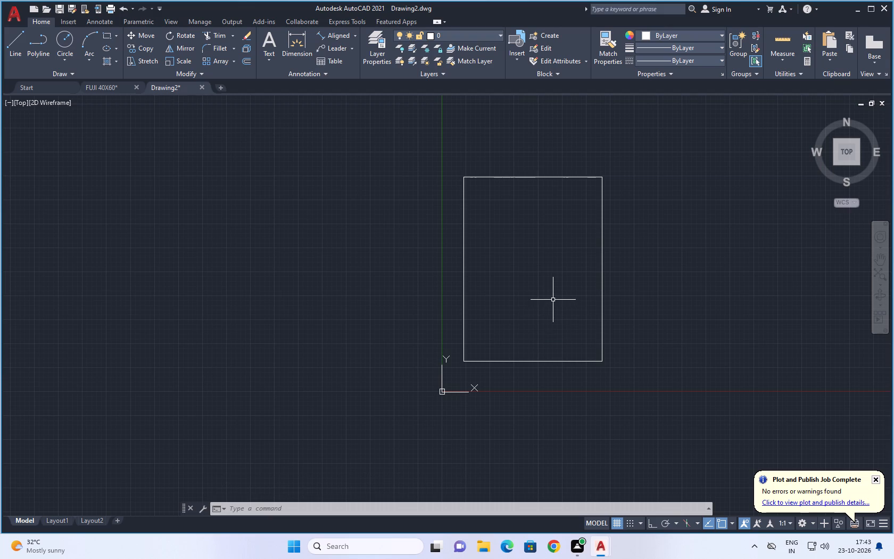
pyautogui.moveTo(550, 300); pyautogui.dragTo(536, 293, button='middle')
pyautogui.press('Escape')
pyautogui.press('Escape')
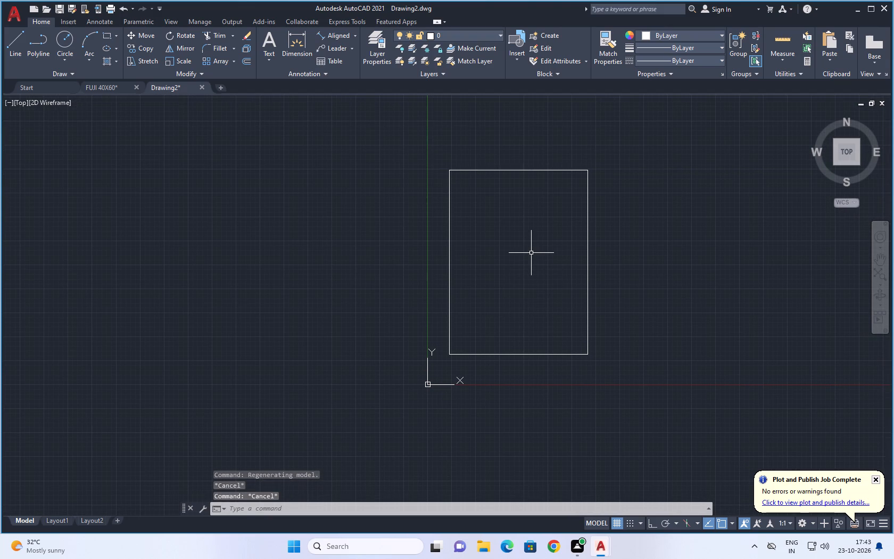
pyautogui.press('o')
pyautogui.press('Return')
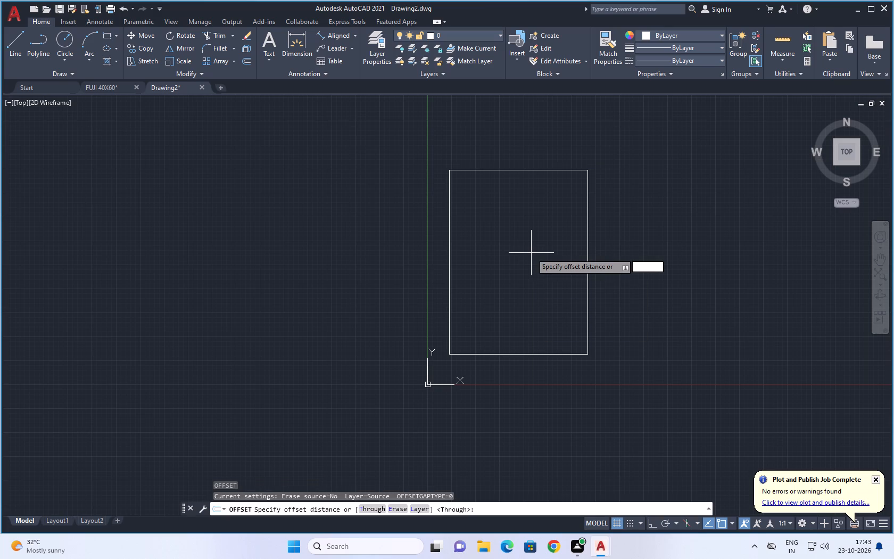
pyautogui.write('9"')
pyautogui.press('Return')
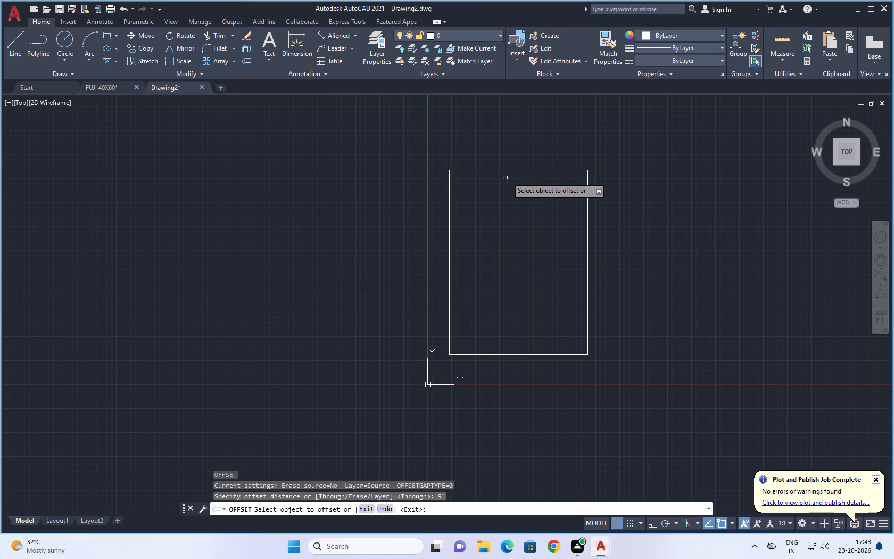
pyautogui.click(512, 171)
pyautogui.click(513, 199)
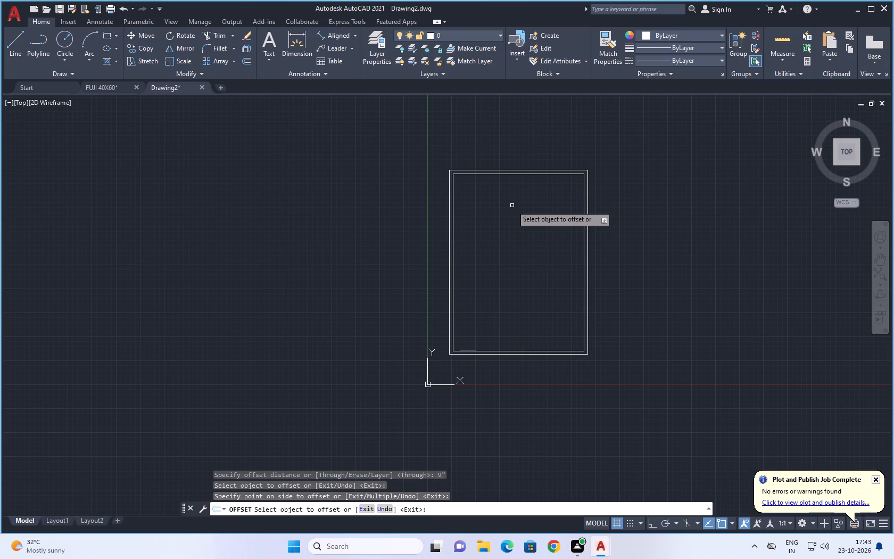
pyautogui.scroll(2, 512, 205)
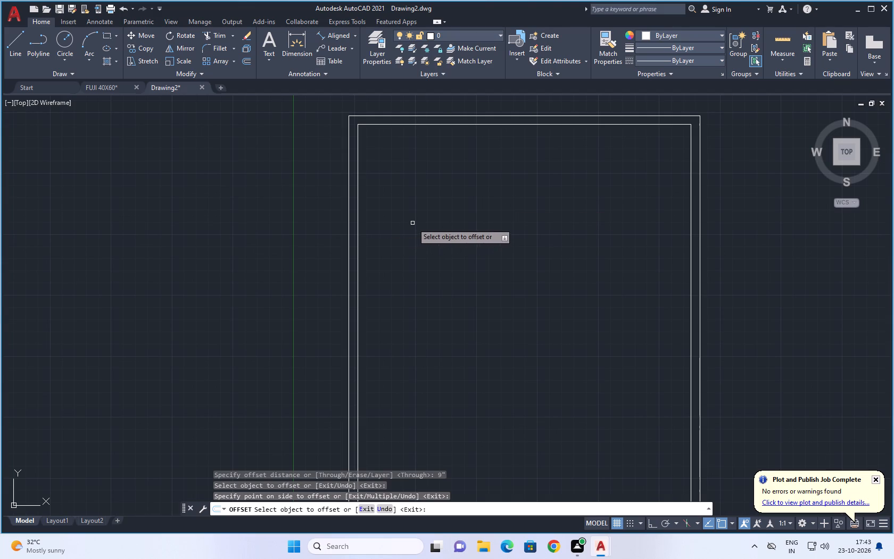
pyautogui.press('Escape')
pyautogui.press('Escape')
pyautogui.scroll(-1, 437, 265)
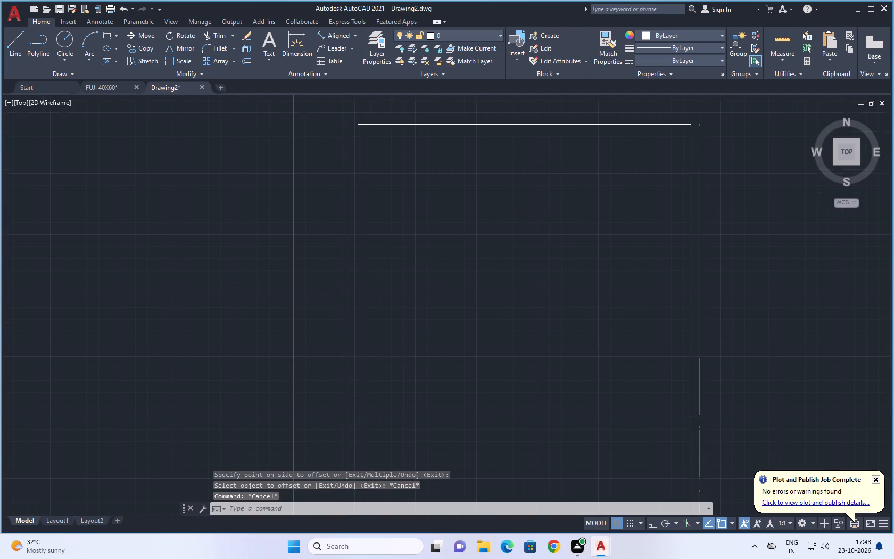
# Explode the inner wall rectangle into separate lines.
pyautogui.moveTo(436, 266); pyautogui.dragTo(435, 207, button='middle')
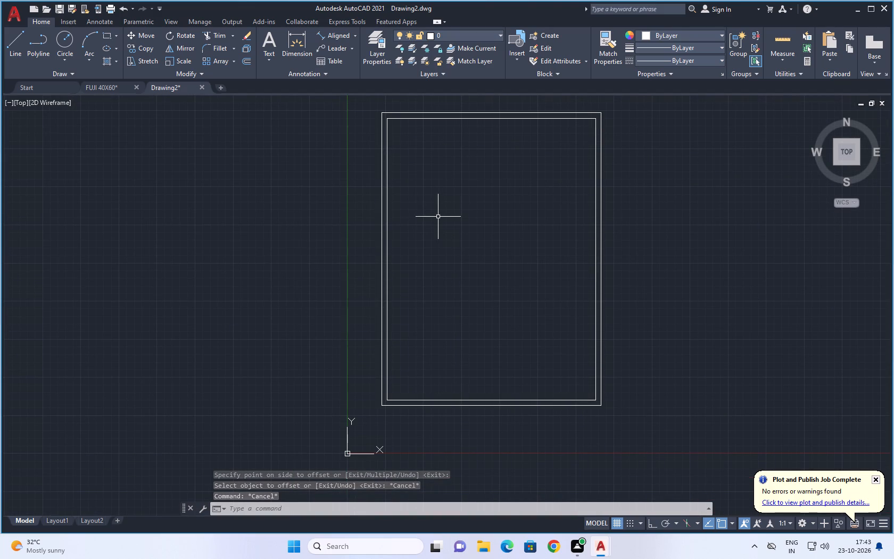
pyautogui.click(386, 221)
pyautogui.write('X')
pyautogui.press('space')
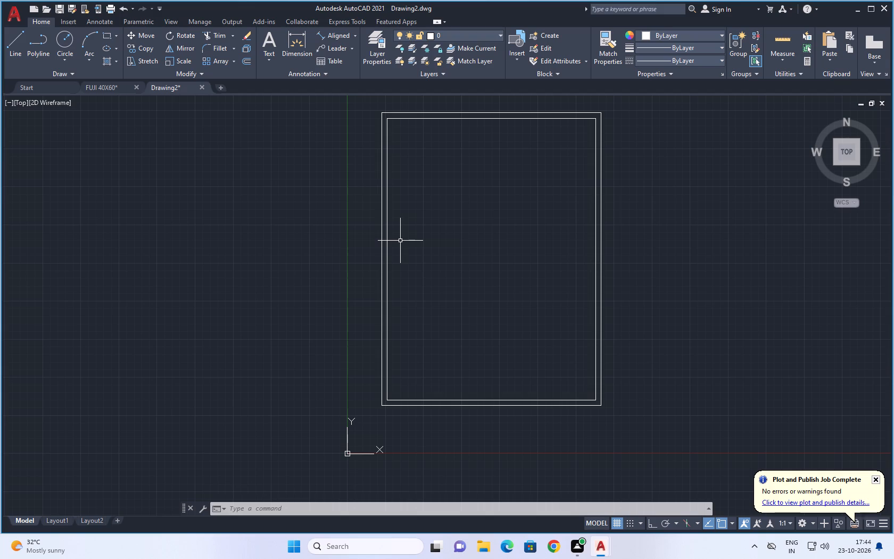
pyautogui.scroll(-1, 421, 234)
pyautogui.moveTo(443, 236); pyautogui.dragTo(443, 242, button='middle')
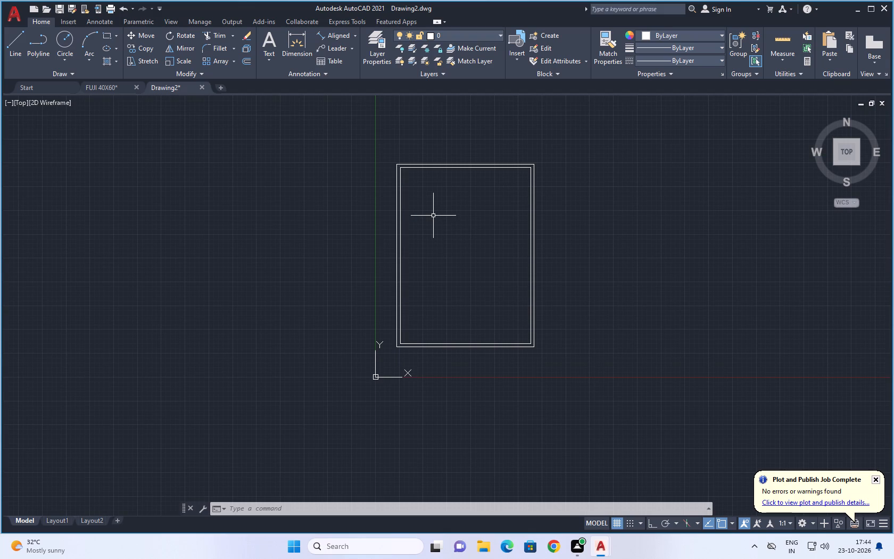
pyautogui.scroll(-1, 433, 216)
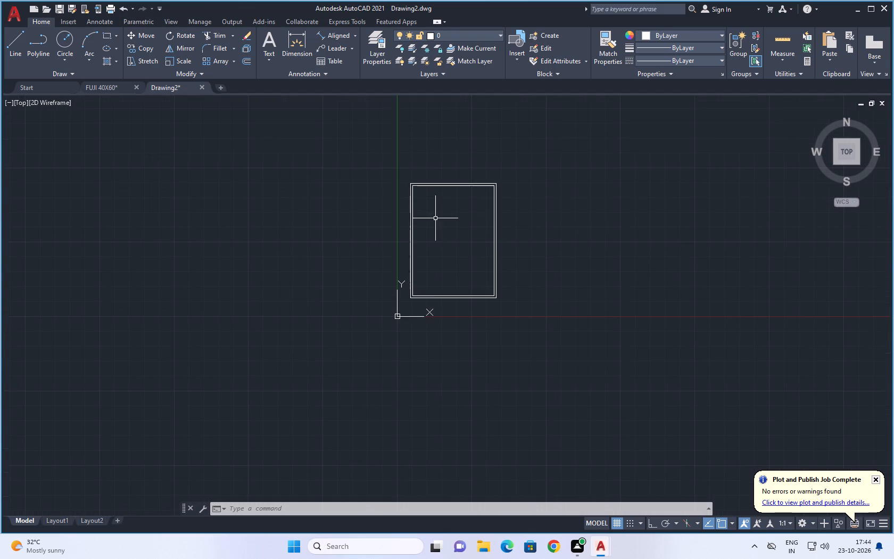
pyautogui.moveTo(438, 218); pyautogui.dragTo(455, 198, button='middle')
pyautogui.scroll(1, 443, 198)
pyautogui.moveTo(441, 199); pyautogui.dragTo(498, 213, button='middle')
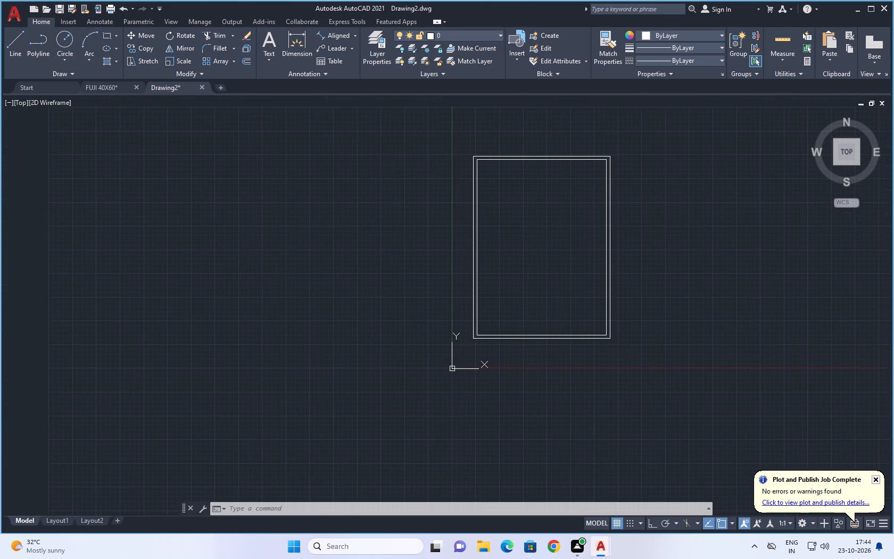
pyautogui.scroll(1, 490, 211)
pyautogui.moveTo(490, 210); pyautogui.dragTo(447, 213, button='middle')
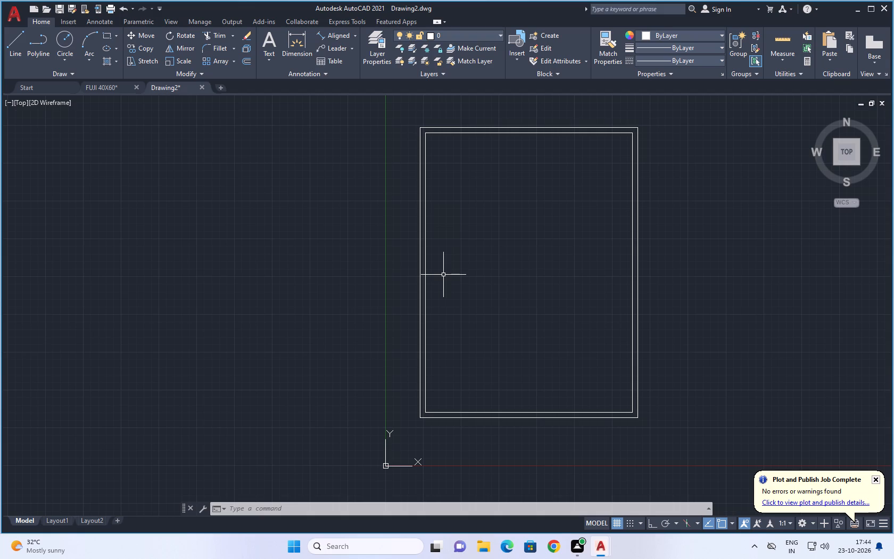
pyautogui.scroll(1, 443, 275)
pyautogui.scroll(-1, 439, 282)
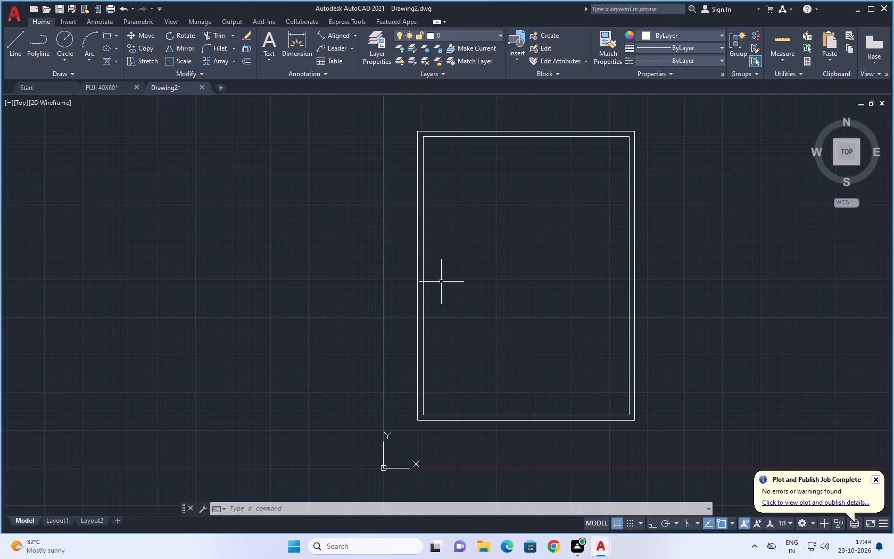
# Offset the inner west wall line 11'3" inward, and offset that copy 4.5" east to form the first vertical partition.
pyautogui.press('o')
pyautogui.press('Return')
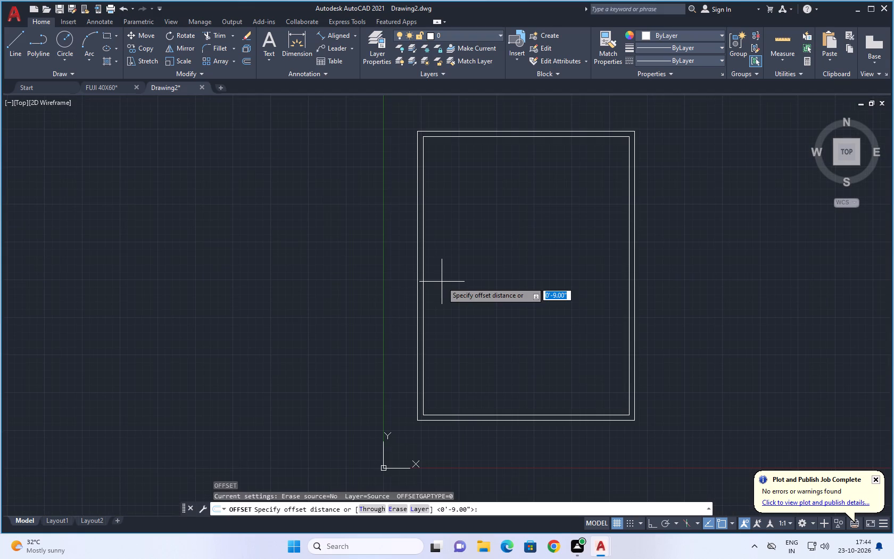
pyautogui.write("11'3")
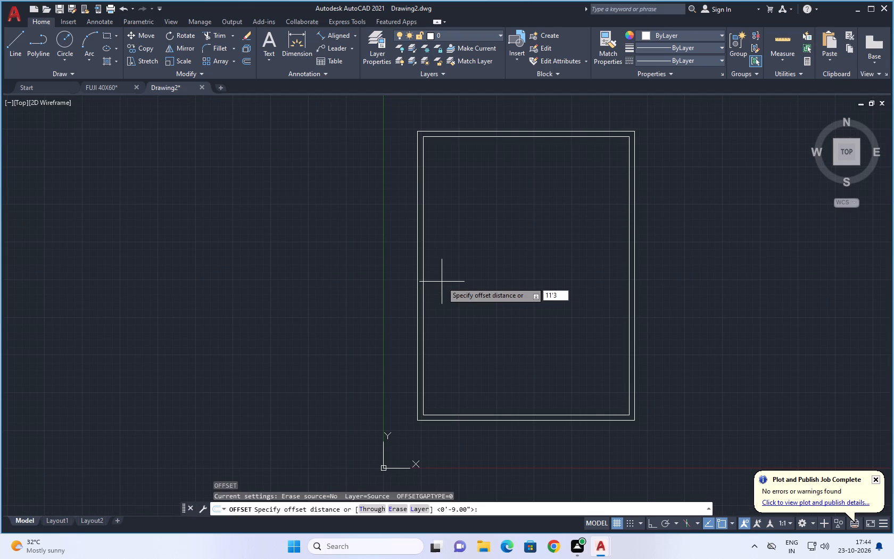
pyautogui.hotkey('shift', '"')
pyautogui.press('Return')
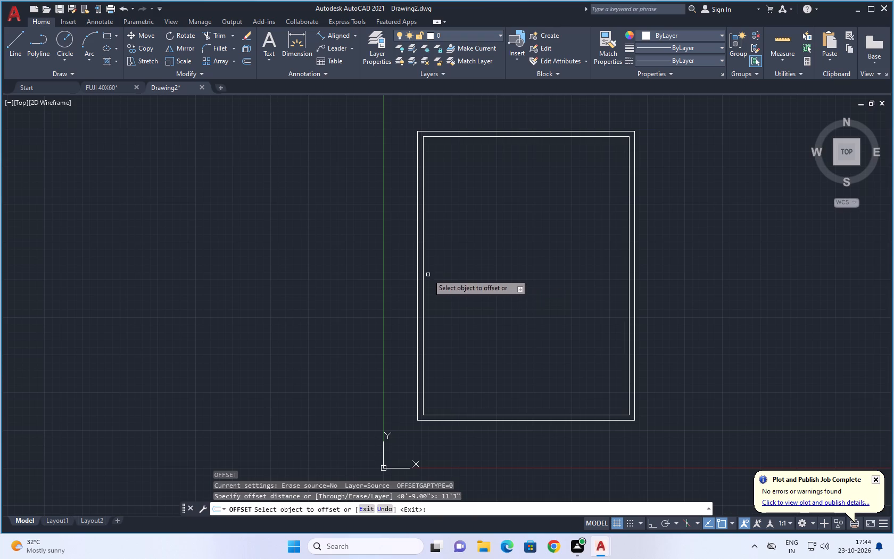
pyautogui.click(424, 268)
pyautogui.click(471, 269)
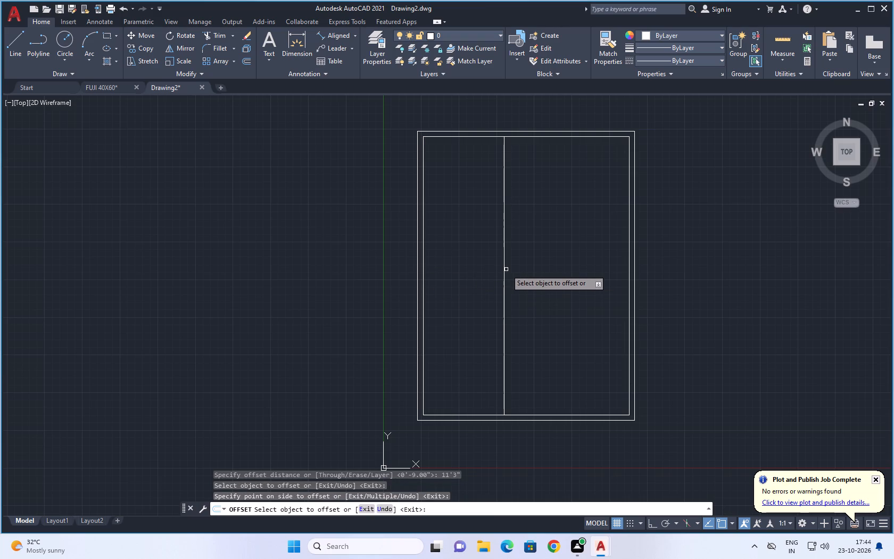
pyautogui.click(504, 269)
pyautogui.write('4.5"')
pyautogui.press('Return')
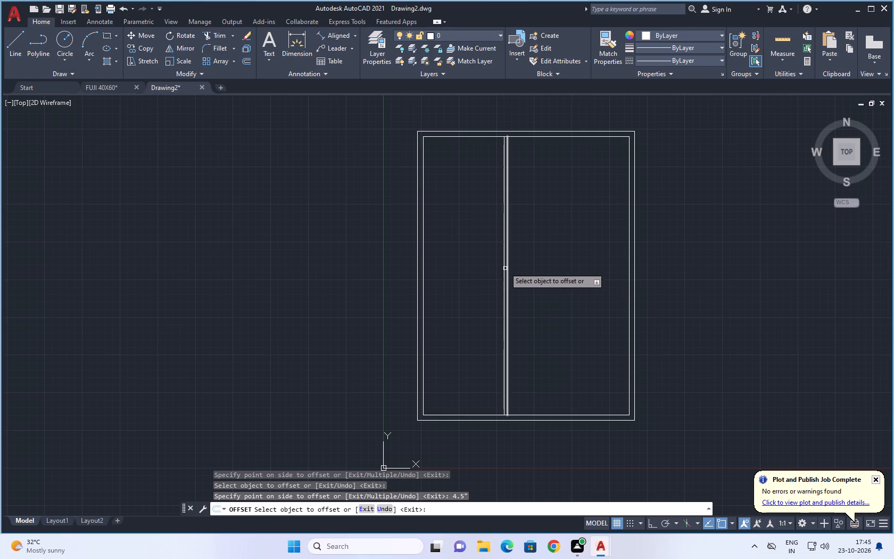
# Offset the first partition's east line 5' east, and offset that copy 4.5" east to form the second vertical partition.
pyautogui.scroll(2, 515, 184)
pyautogui.click(491, 188)
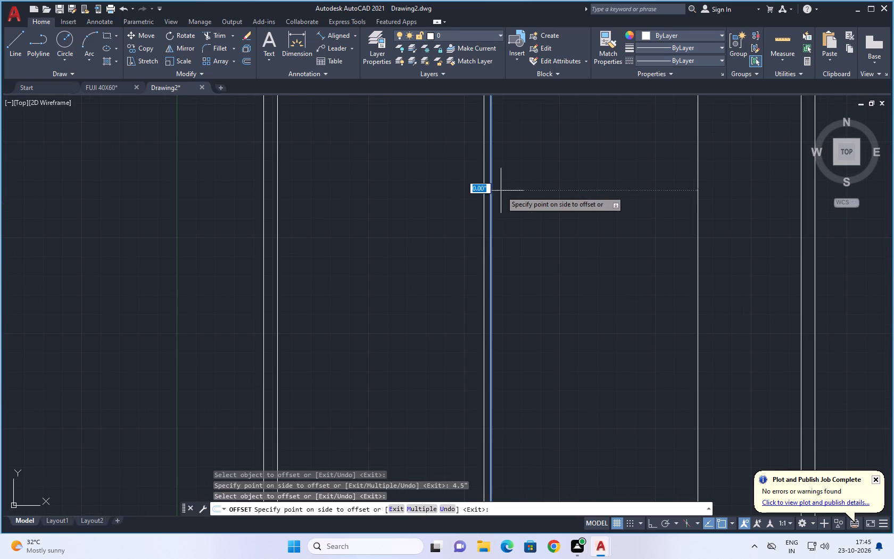
pyautogui.write("5'")
pyautogui.press('Return')
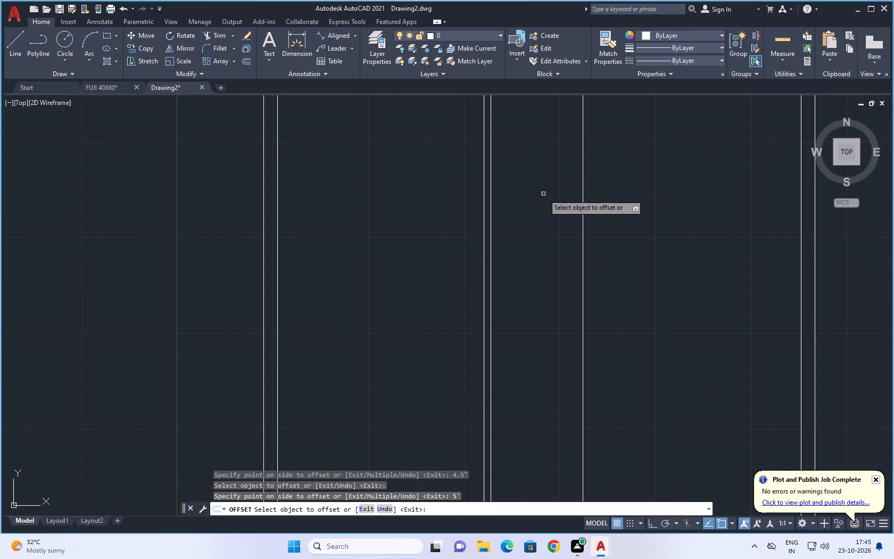
pyautogui.click(582, 194)
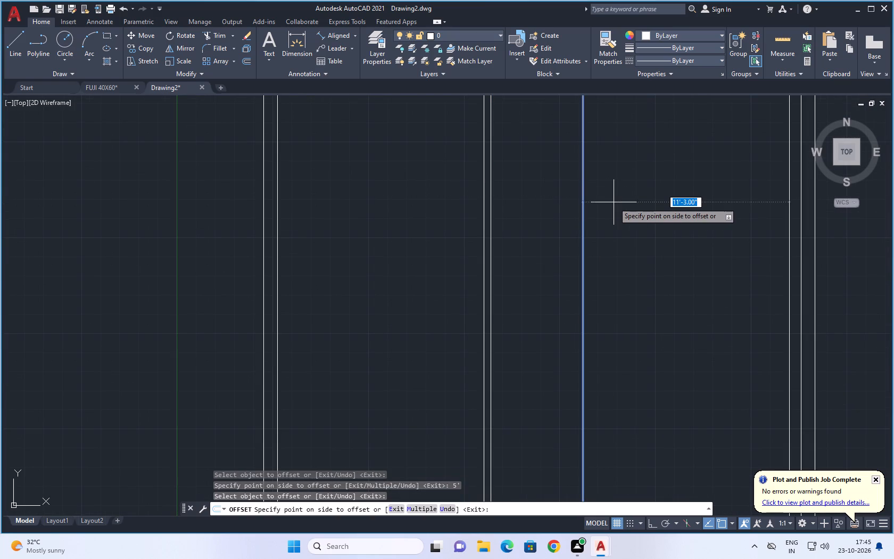
pyautogui.write('4.5"')
pyautogui.press('Return')
pyautogui.scroll(-2, 633, 224)
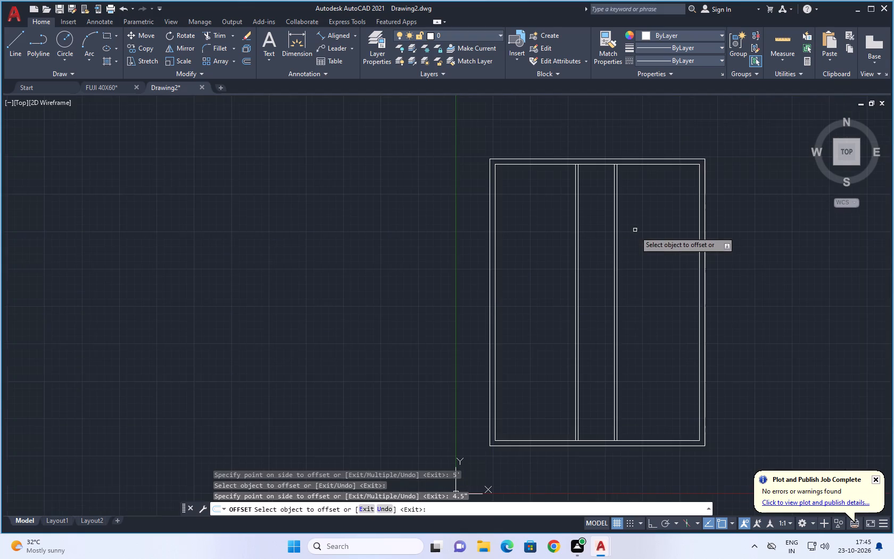
pyautogui.moveTo(636, 235); pyautogui.dragTo(599, 233, button='middle')
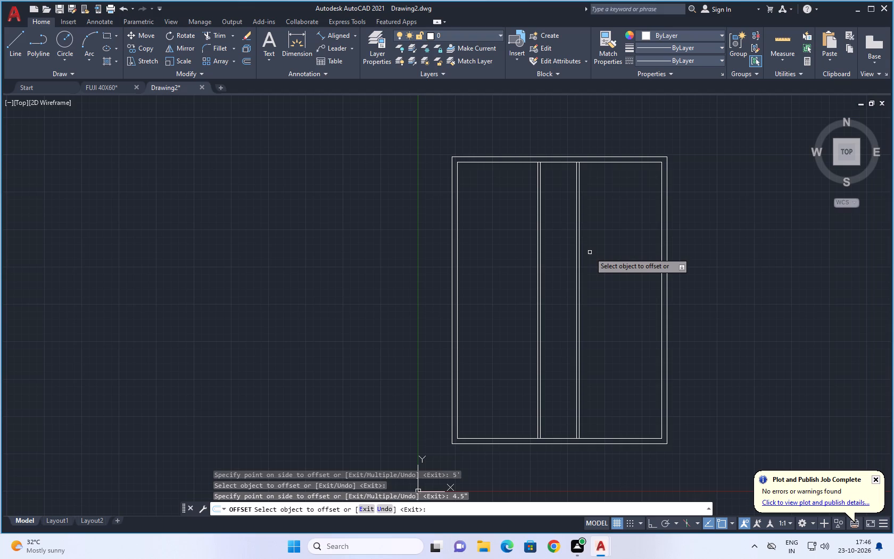
pyautogui.press('Escape')
pyautogui.press('Escape')
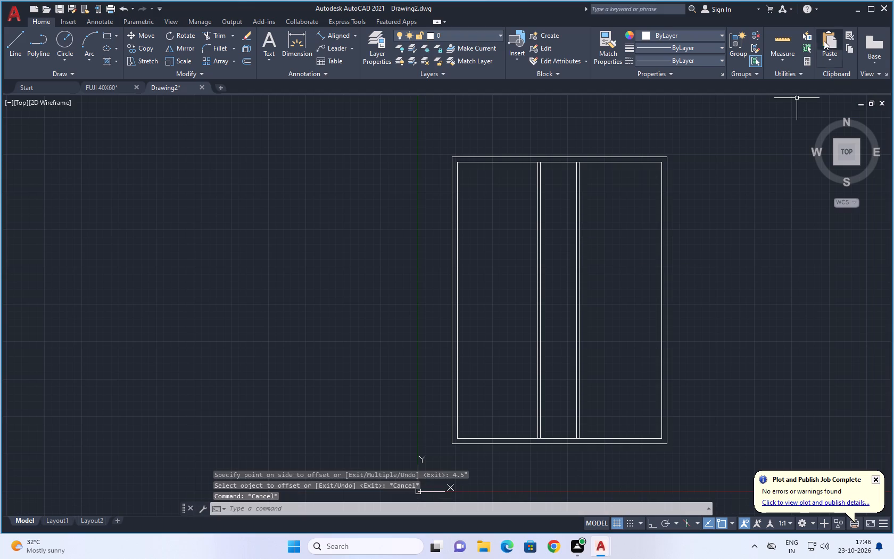
# Quick-measure the width and length of the space between the second vertical partition and the east wall.
pyautogui.click(786, 41)
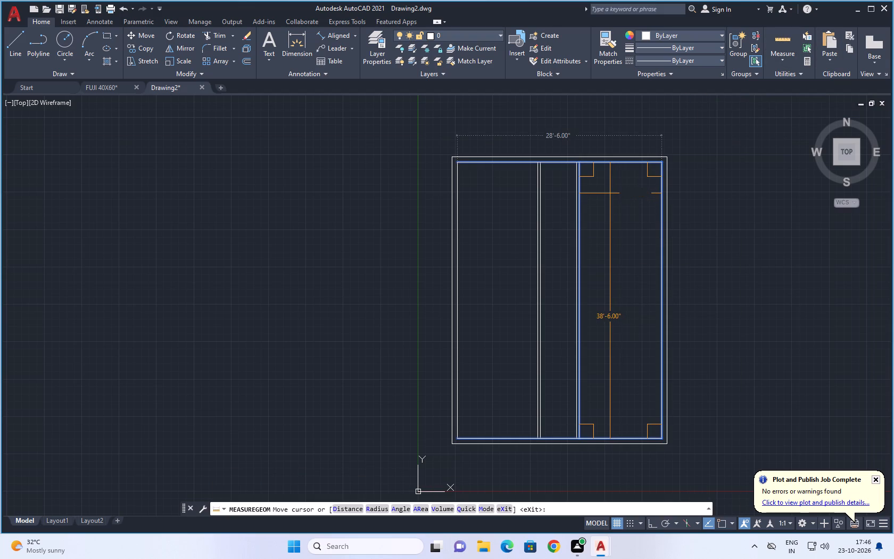
pyautogui.scroll(1, 612, 192)
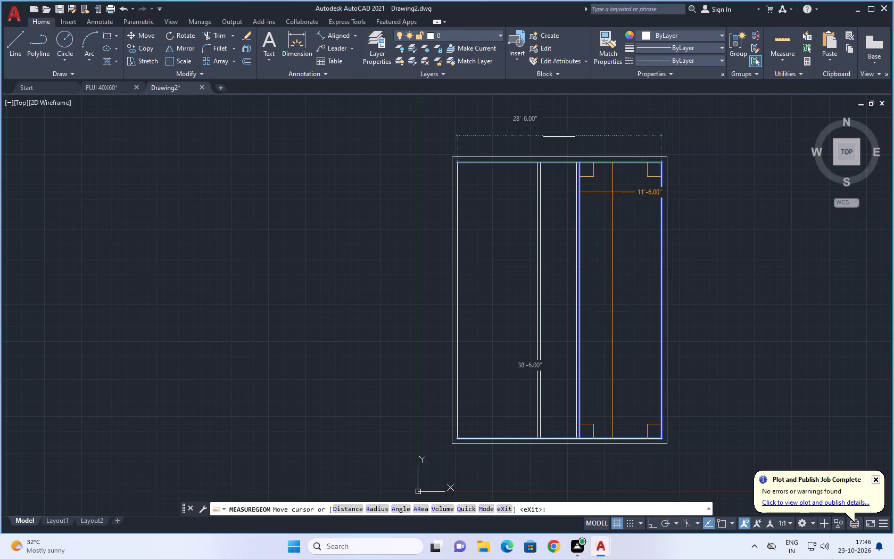
pyautogui.scroll(-1, 620, 193)
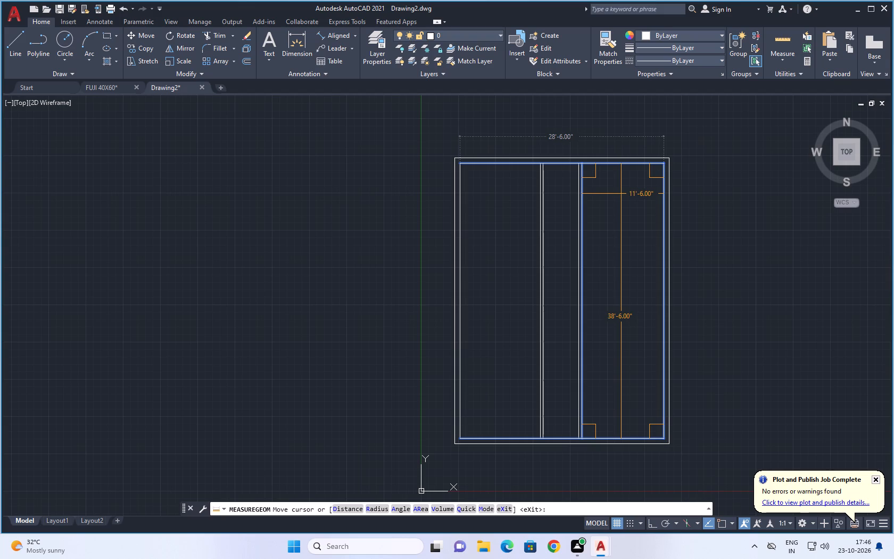
pyautogui.scroll(-1, 621, 194)
pyautogui.press('Escape')
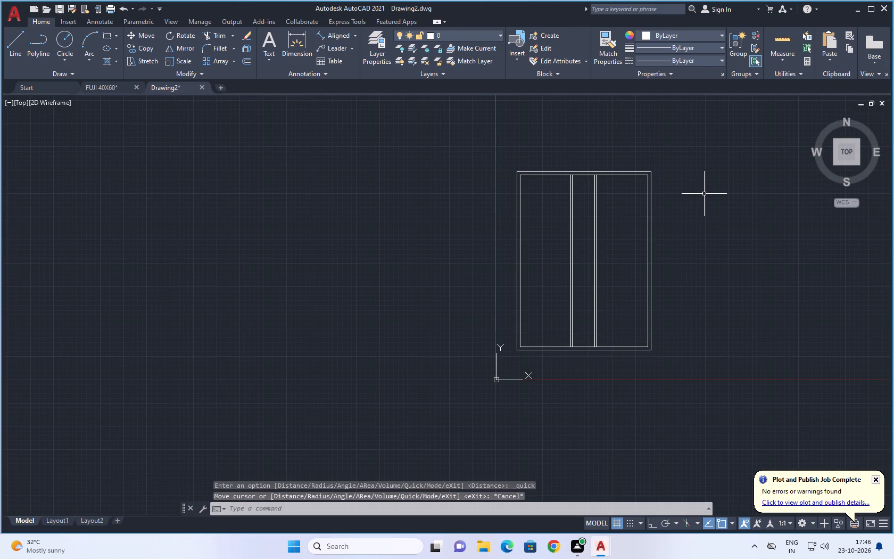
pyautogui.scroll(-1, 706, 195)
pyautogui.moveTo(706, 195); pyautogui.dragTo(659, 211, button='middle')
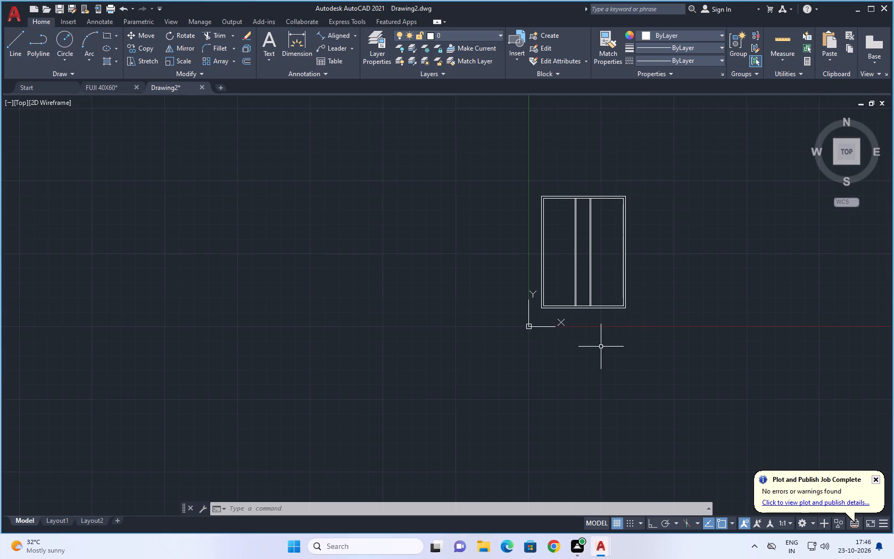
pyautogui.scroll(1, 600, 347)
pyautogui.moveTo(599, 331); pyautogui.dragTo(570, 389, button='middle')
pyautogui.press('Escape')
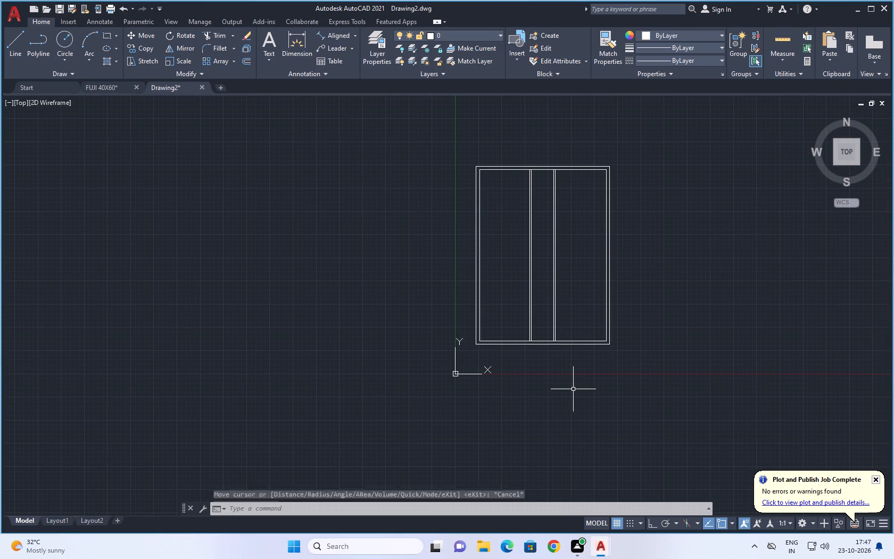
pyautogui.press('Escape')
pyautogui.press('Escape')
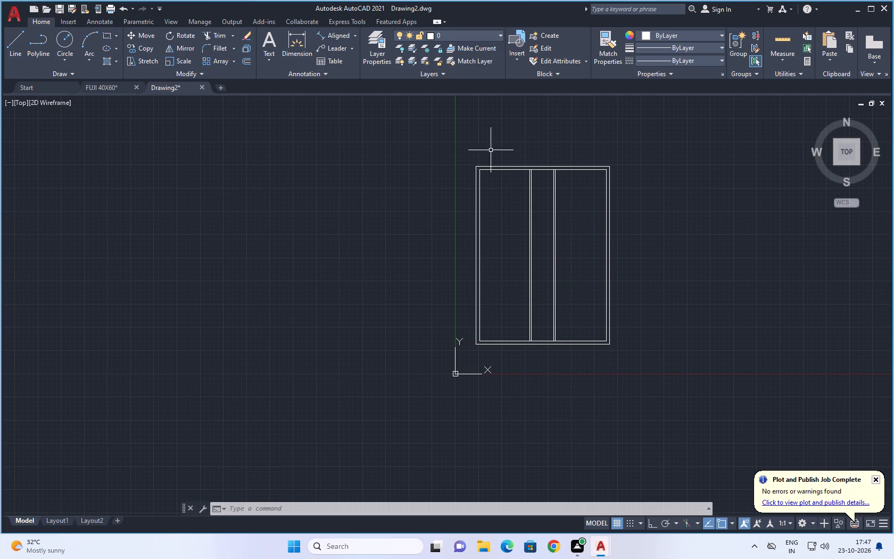
# Offset the inner north wall line 4'6" inward, and offset that copy 4.5" south to form a horizontal partition.
pyautogui.press('o')
pyautogui.press('Return')
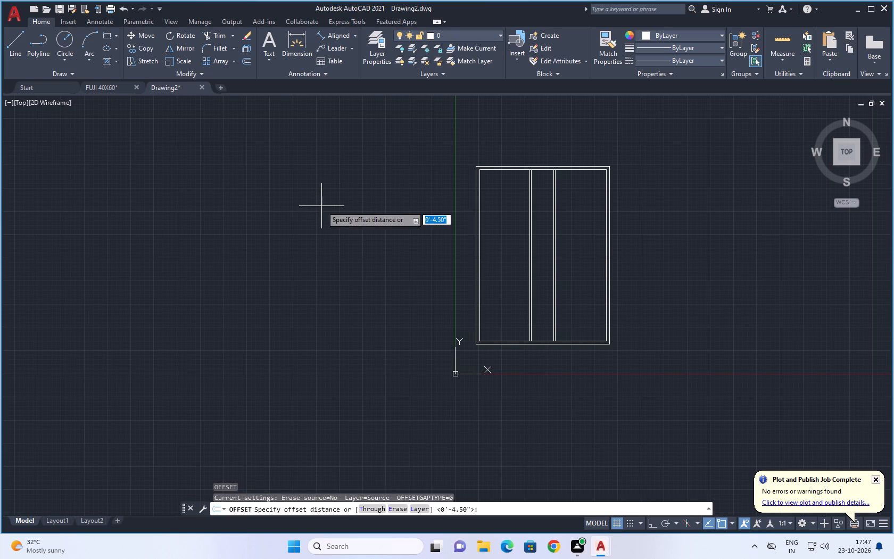
pyautogui.write('4\'6"')
pyautogui.press('Return')
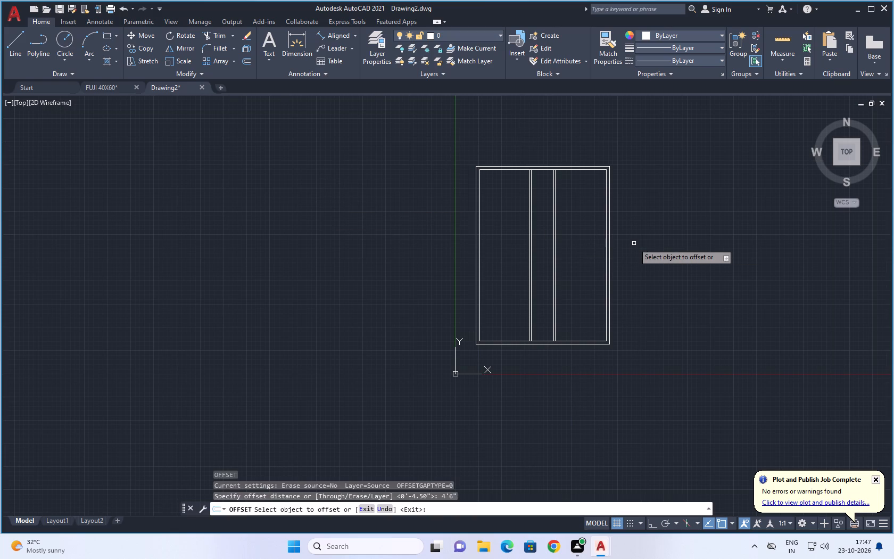
pyautogui.scroll(2, 603, 160)
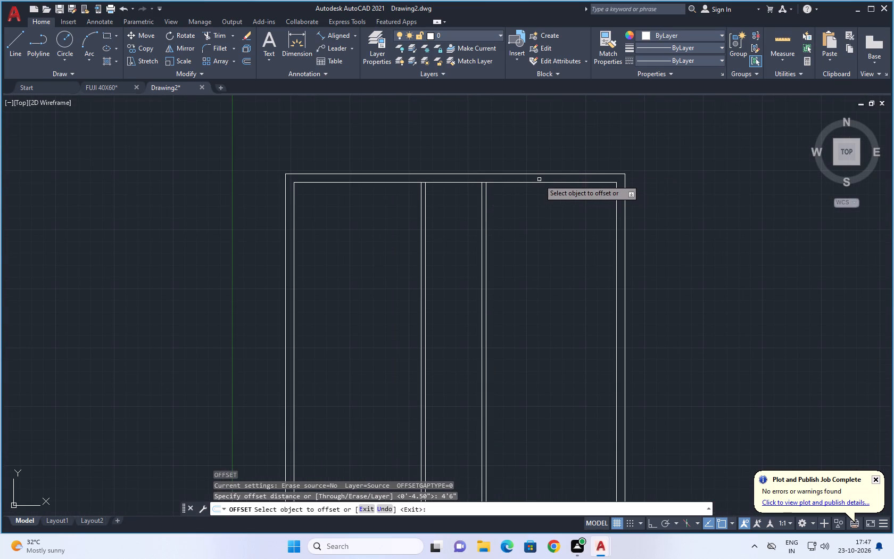
pyautogui.click(540, 183)
pyautogui.click(547, 229)
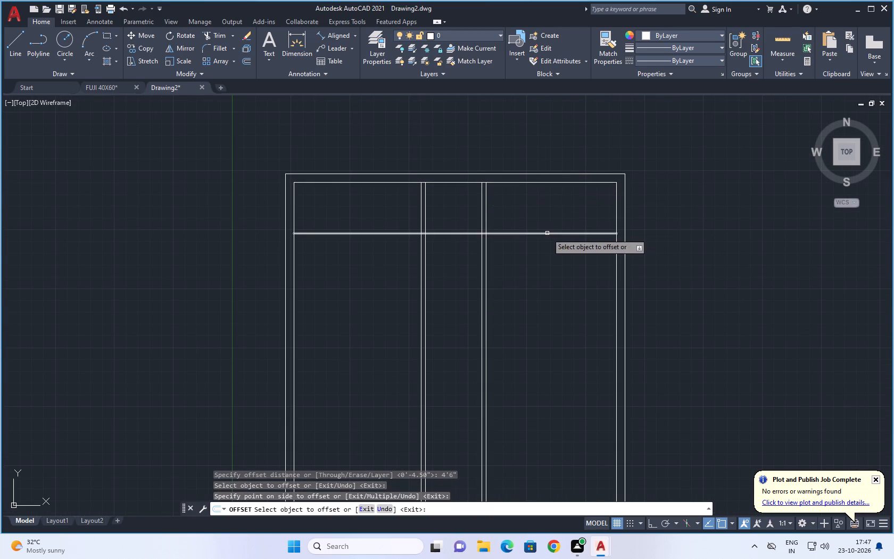
pyautogui.click(547, 233)
pyautogui.write('4.5"')
pyautogui.press('Return')
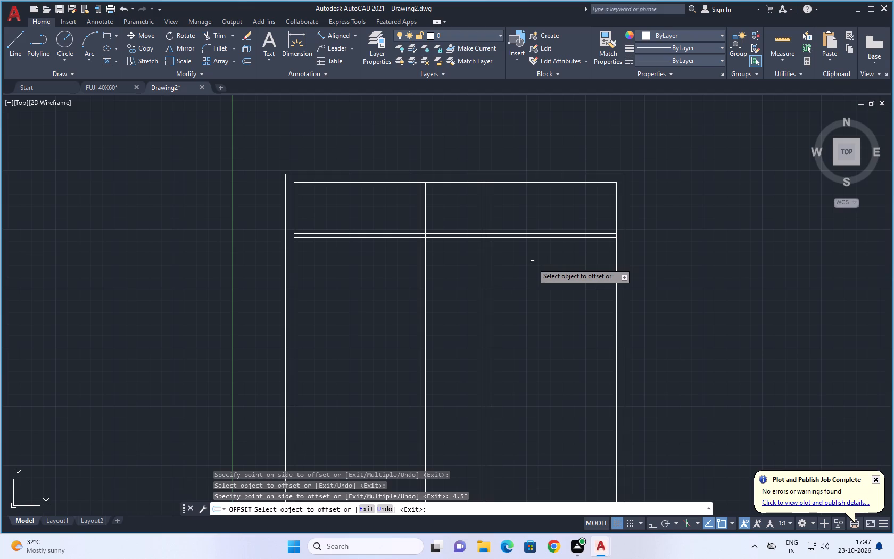
# Offset the inner north wall line 12' inward, and offset that copy 4.5" south to form a second horizontal partition.
pyautogui.moveTo(355, 277); pyautogui.dragTo(407, 283, button='middle')
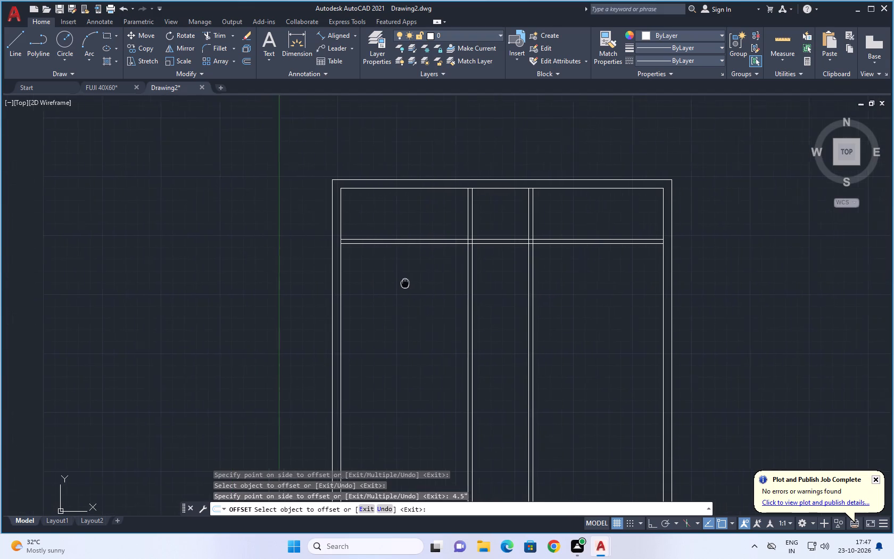
pyautogui.moveTo(407, 283); pyautogui.dragTo(408, 283, button='middle')
pyautogui.click(395, 188)
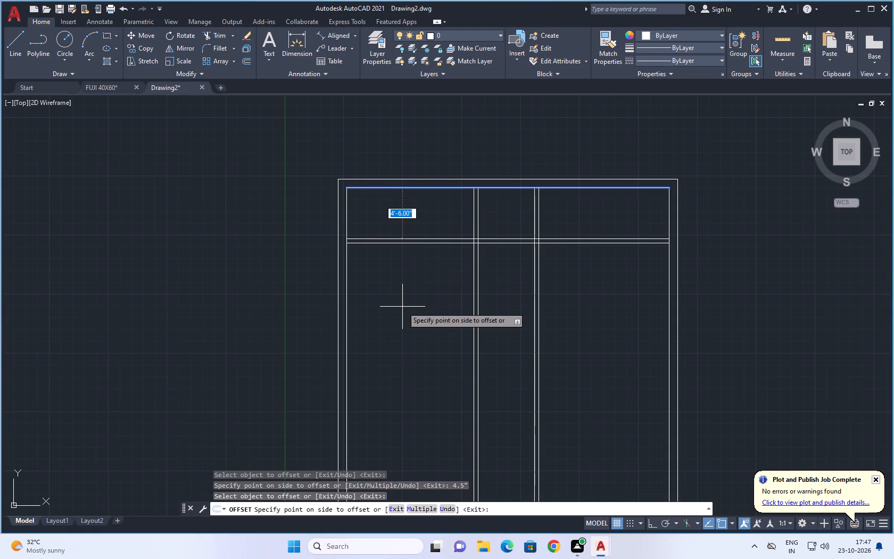
pyautogui.write("12'")
pyautogui.press('Return')
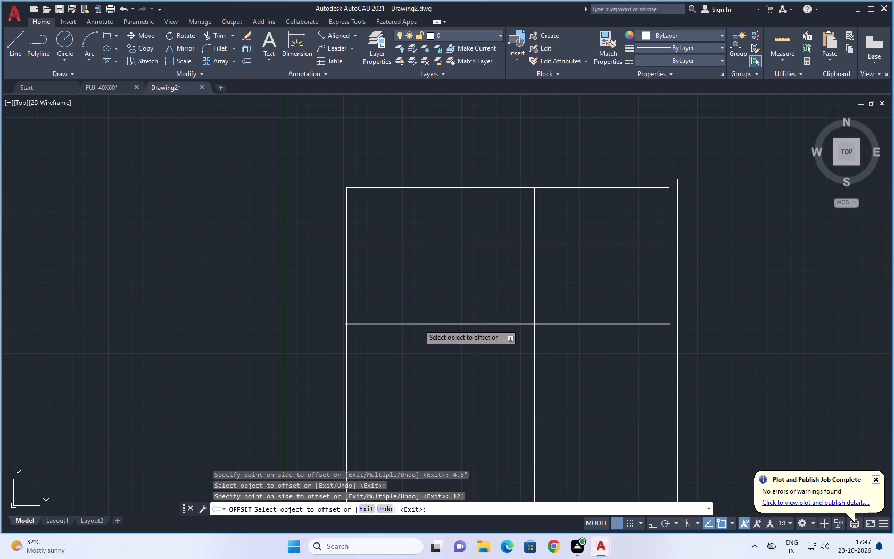
pyautogui.click(418, 324)
pyautogui.write('4.5"')
pyautogui.press('Return')
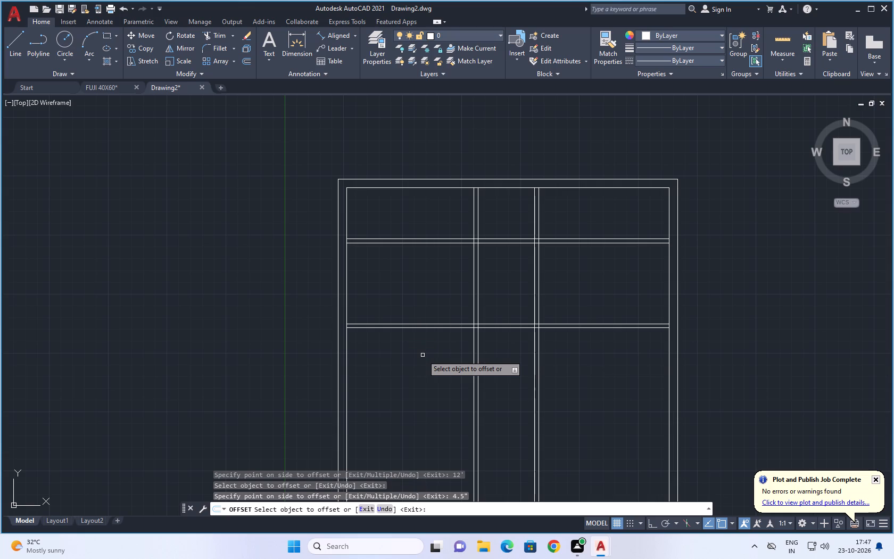
# Offset the second horizontal partition's south line 11' south, and offset that copy 4.5" south to form a third horizontal partition.
pyautogui.scroll(1, 415, 343)
pyautogui.click(420, 321)
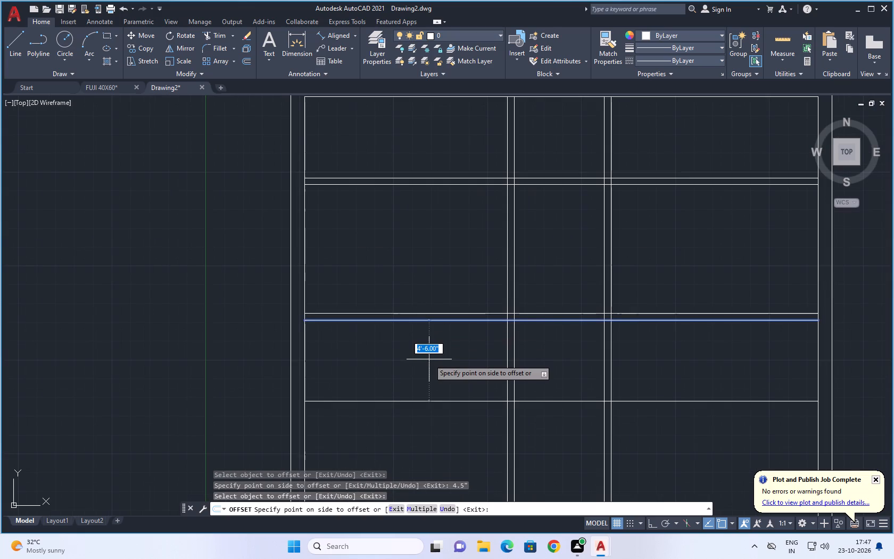
pyautogui.write("11'")
pyautogui.press('Return')
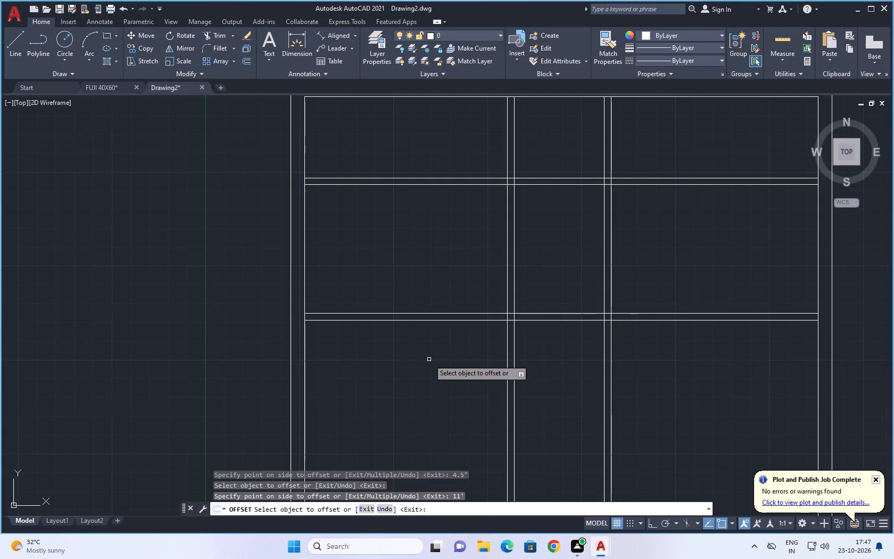
pyautogui.scroll(-3, 429, 365)
pyautogui.moveTo(439, 390); pyautogui.dragTo(444, 316, button='middle')
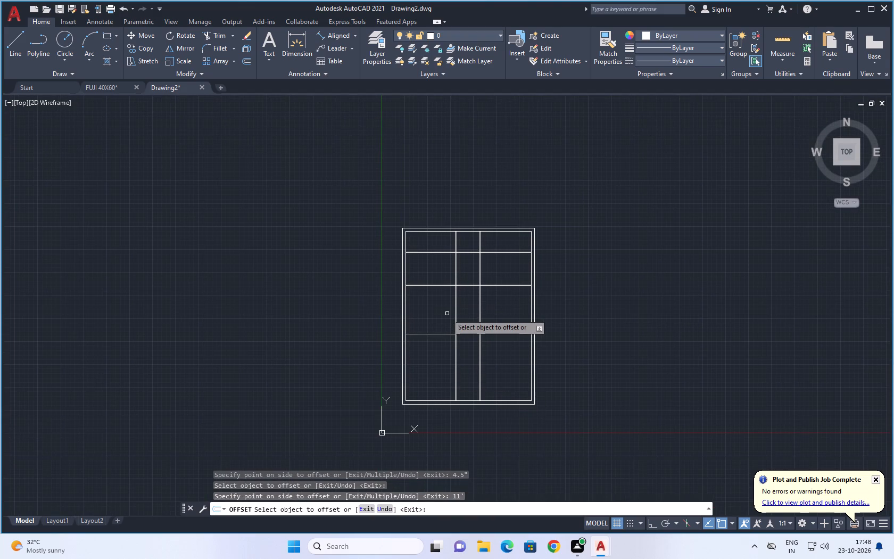
pyautogui.scroll(1, 440, 333)
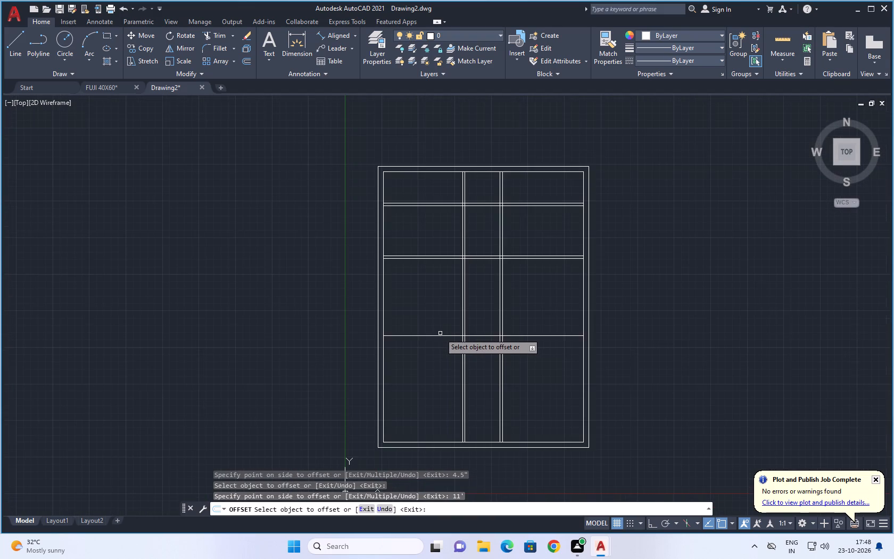
pyautogui.click(439, 335)
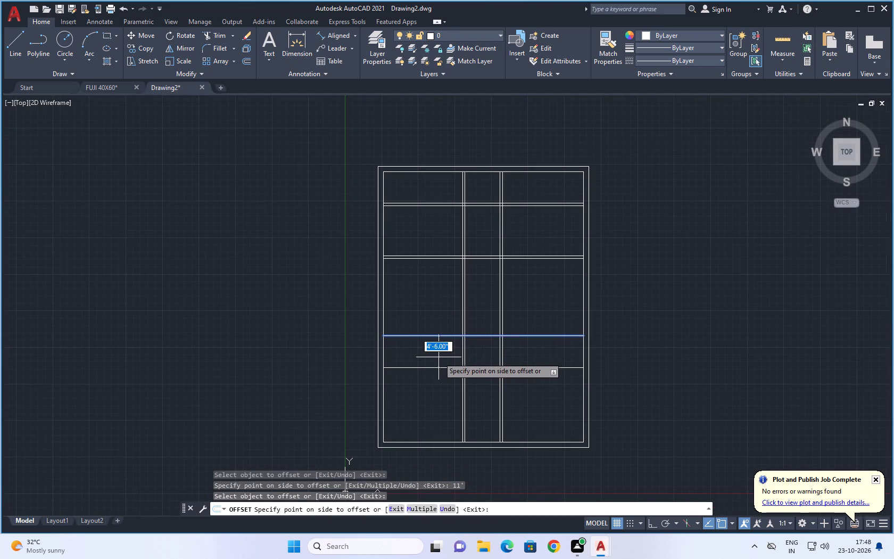
pyautogui.write('4.5"')
pyautogui.press('Return')
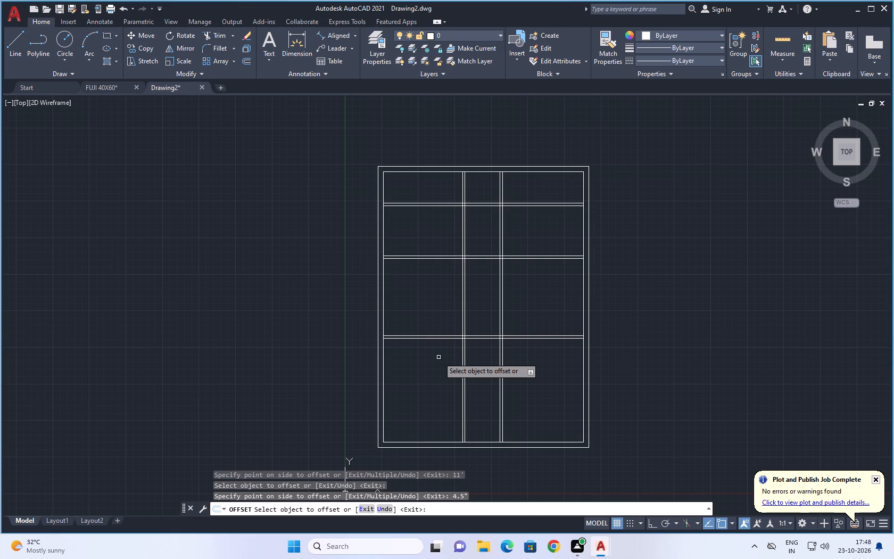
# Offset the third horizontal partition's south line 6'6" south, and offset that copy 4.5" south to form a fourth horizontal partition.
pyautogui.scroll(1, 437, 357)
pyautogui.click(431, 328)
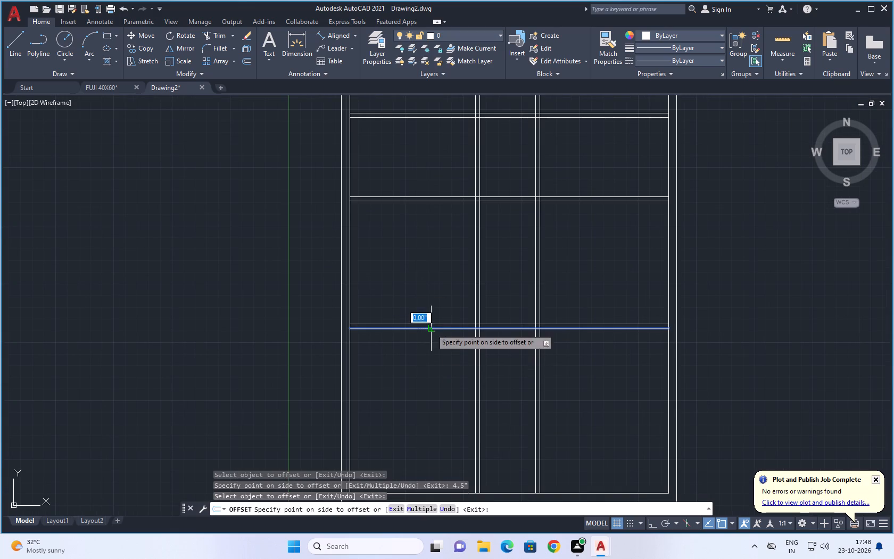
pyautogui.write('6\'6"')
pyautogui.press('Return')
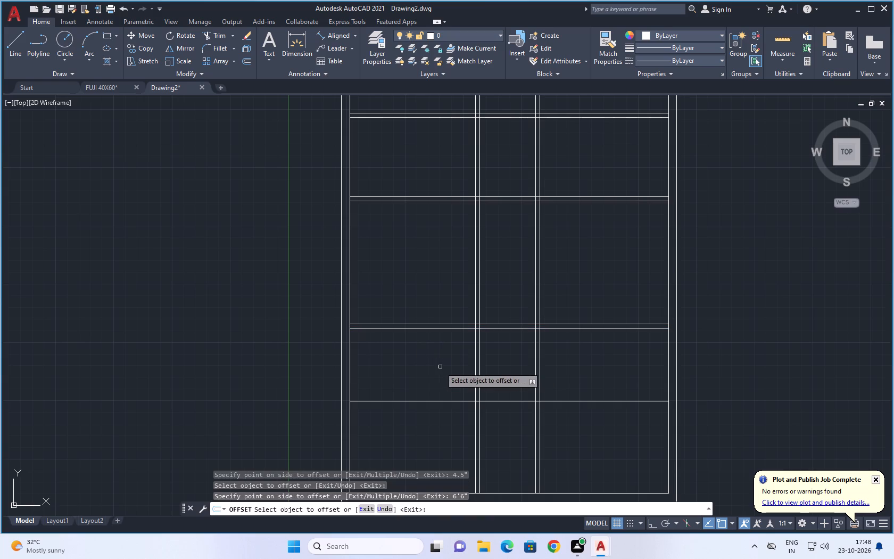
pyautogui.click(419, 402)
pyautogui.write('4.5"')
pyautogui.press('Return')
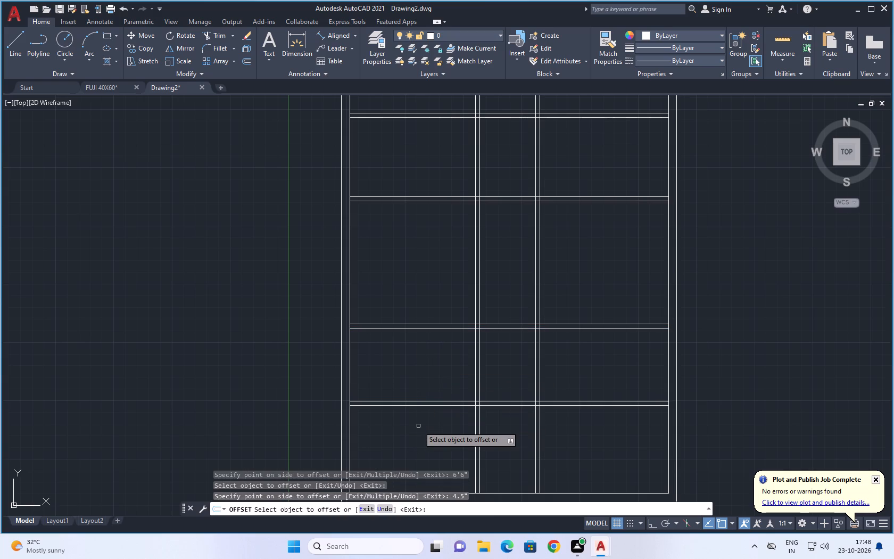
pyautogui.scroll(-1, 418, 426)
pyautogui.moveTo(419, 426); pyautogui.dragTo(419, 356, button='middle')
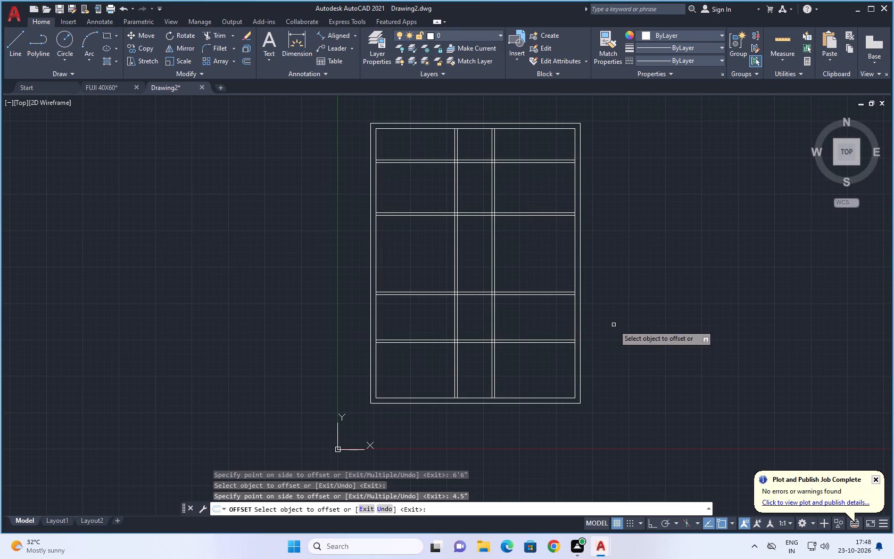
# Trim the northernmost horizontal partition out of the northwest room and the passage between the two vertical partitions.
pyautogui.moveTo(615, 318); pyautogui.dragTo(578, 367, button='middle')
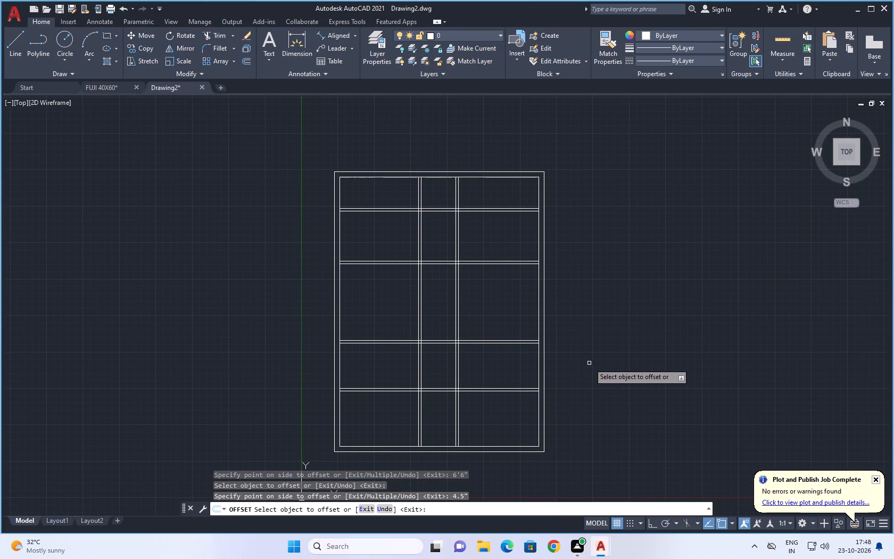
pyautogui.click(214, 37)
pyautogui.moveTo(375, 195); pyautogui.dragTo(384, 244)
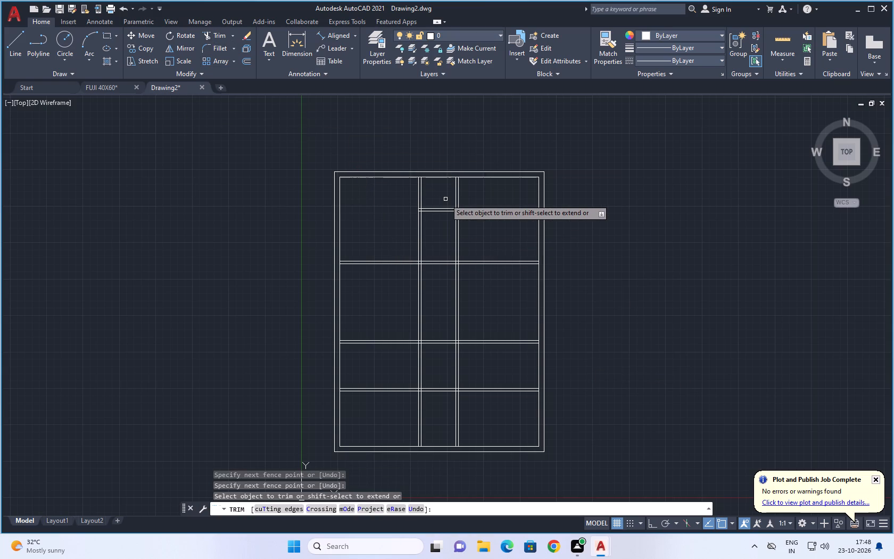
pyautogui.moveTo(438, 198); pyautogui.dragTo(438, 226)
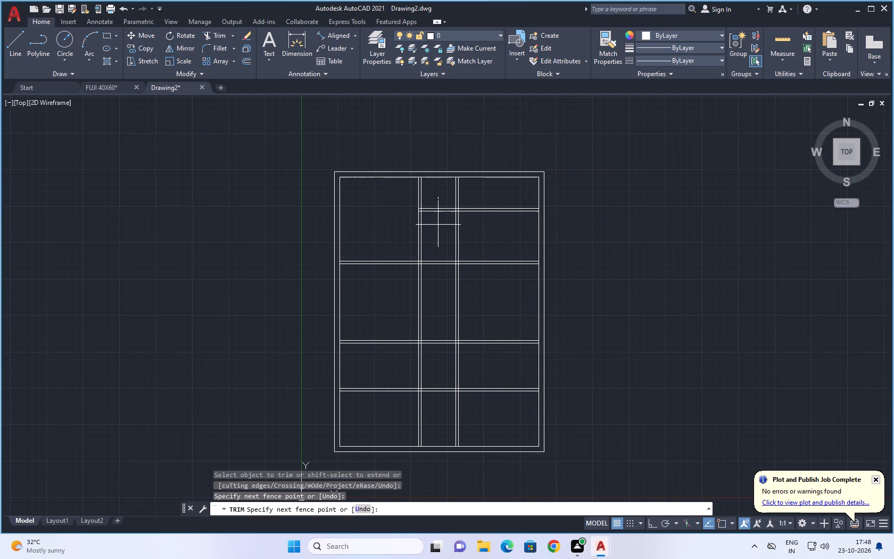
pyautogui.moveTo(438, 226); pyautogui.dragTo(438, 235)
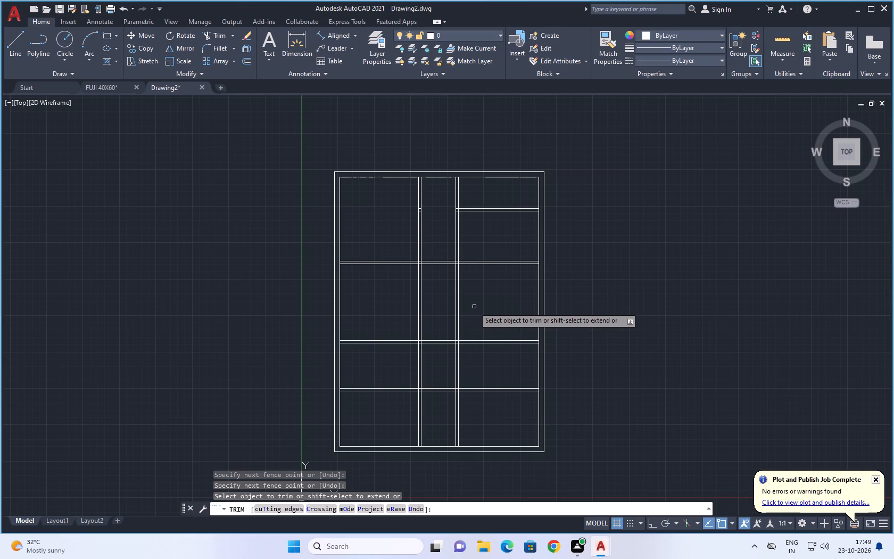
# Trim the lower three horizontal partitions east of the first vertical partition, and the second vertical partition south of the second horizontal one.
pyautogui.moveTo(502, 244); pyautogui.dragTo(469, 341)
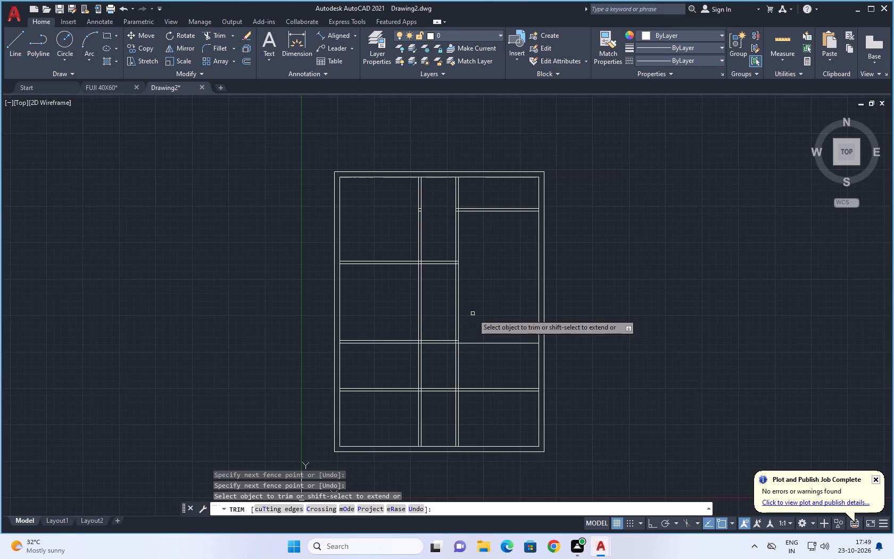
pyautogui.moveTo(437, 245); pyautogui.dragTo(440, 270)
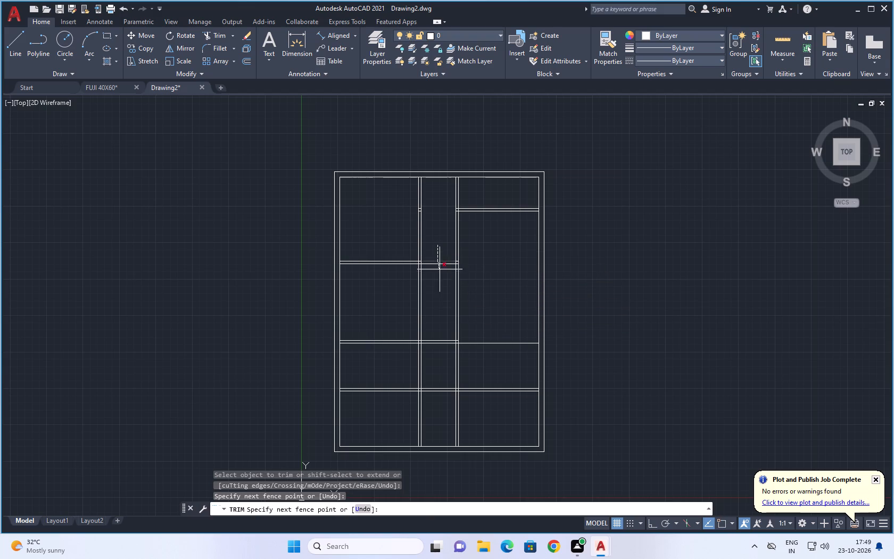
pyautogui.moveTo(440, 270); pyautogui.dragTo(442, 395)
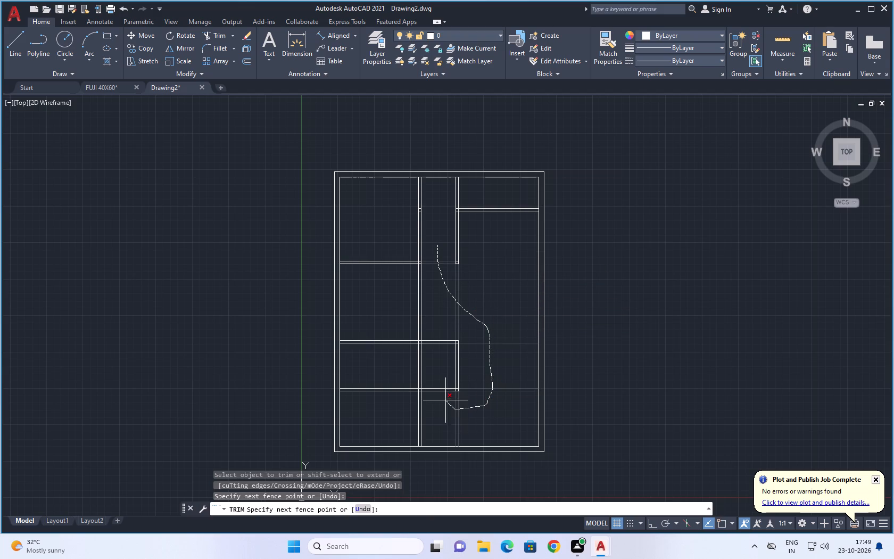
pyautogui.moveTo(442, 395); pyautogui.dragTo(439, 323)
pyautogui.moveTo(468, 343); pyautogui.dragTo(443, 366)
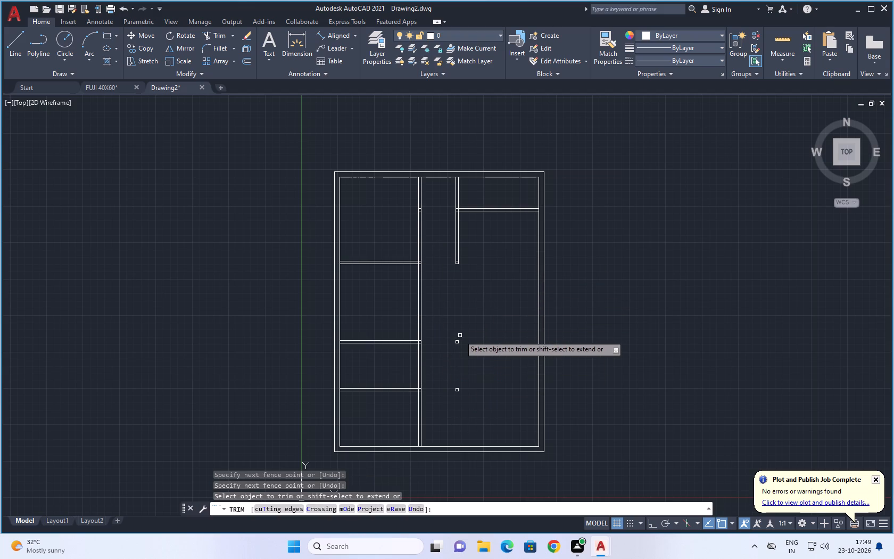
# Trim away the small leftover squares where the second vertical partition crossed the third and fourth horizontal partitions.
pyautogui.scroll(2, 460, 335)
pyautogui.moveTo(449, 342); pyautogui.dragTo(450, 362)
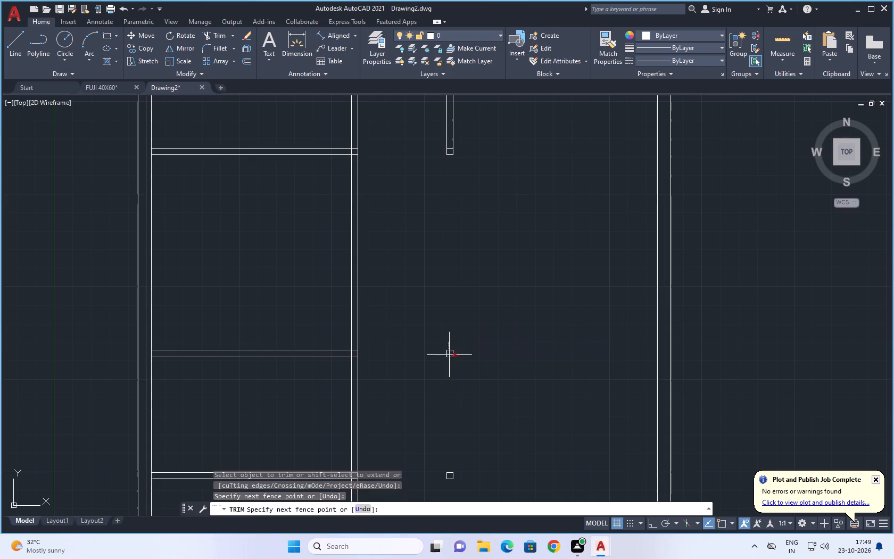
pyautogui.moveTo(450, 362); pyautogui.dragTo(455, 391)
pyautogui.scroll(3, 445, 361)
pyautogui.moveTo(432, 343); pyautogui.dragTo(516, 332)
pyautogui.scroll(-4, 508, 352)
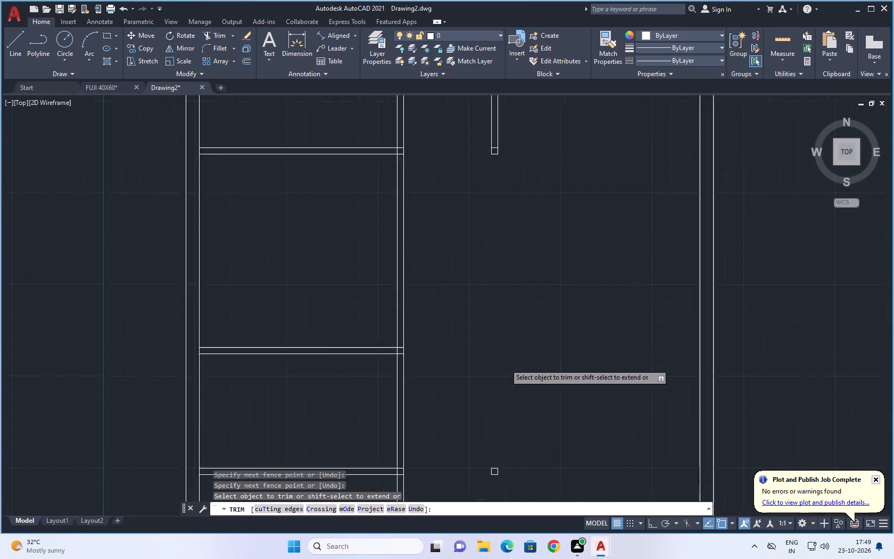
pyautogui.moveTo(508, 381); pyautogui.dragTo(478, 270, button='middle')
pyautogui.scroll(4, 469, 317)
pyautogui.moveTo(429, 334); pyautogui.dragTo(553, 334)
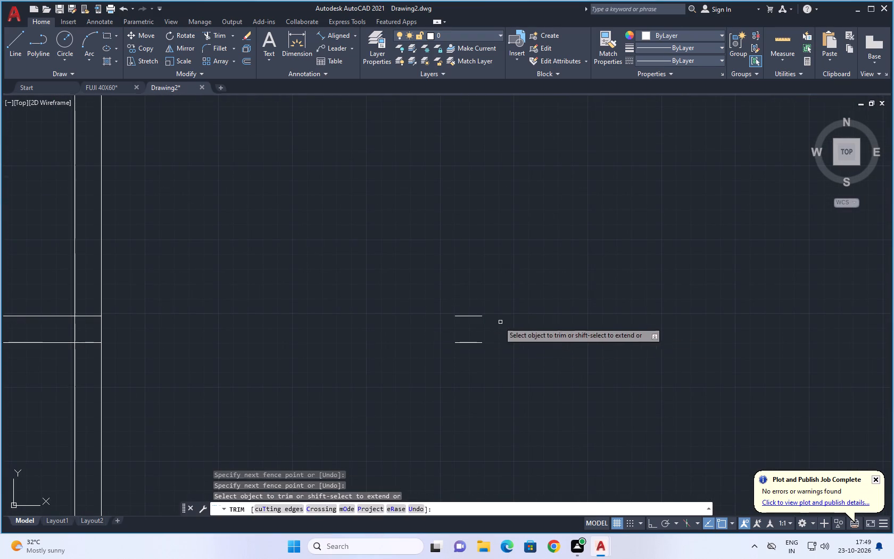
pyautogui.moveTo(474, 295); pyautogui.dragTo(474, 393)
pyautogui.scroll(-6, 495, 348)
pyautogui.moveTo(514, 315); pyautogui.dragTo(490, 355, button='middle')
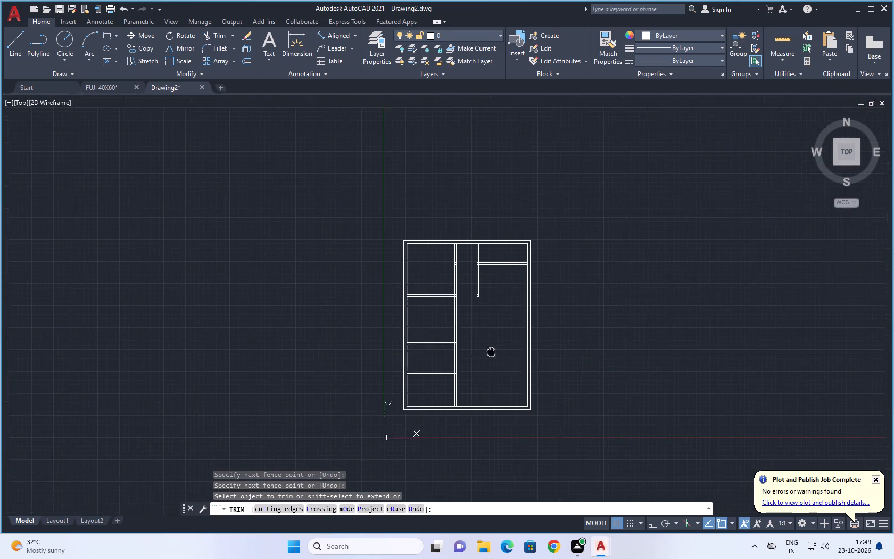
pyautogui.moveTo(490, 355); pyautogui.dragTo(490, 356, button='middle')
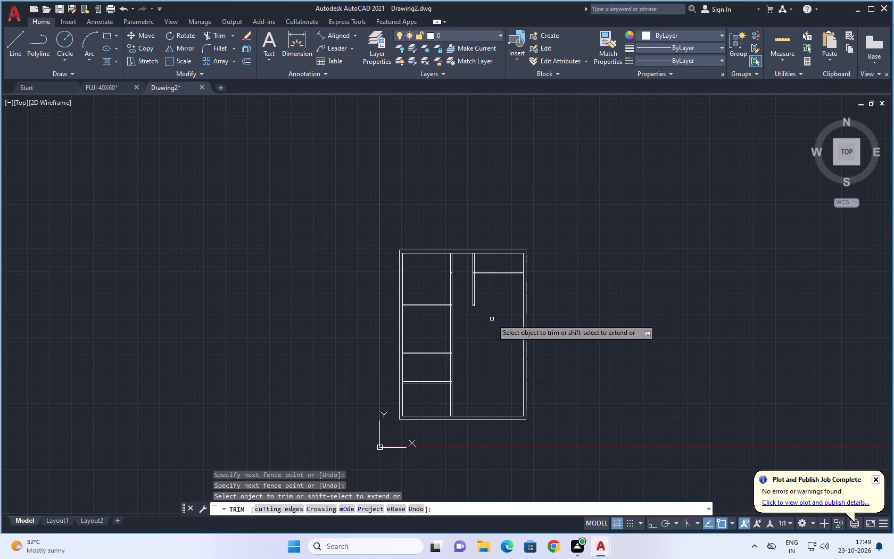
# End trimming and examine the partition layout, from the northeast rooms to the open area beside the southwest rooms.
pyautogui.scroll(1, 492, 319)
pyautogui.moveTo(496, 311); pyautogui.dragTo(486, 289, button='middle')
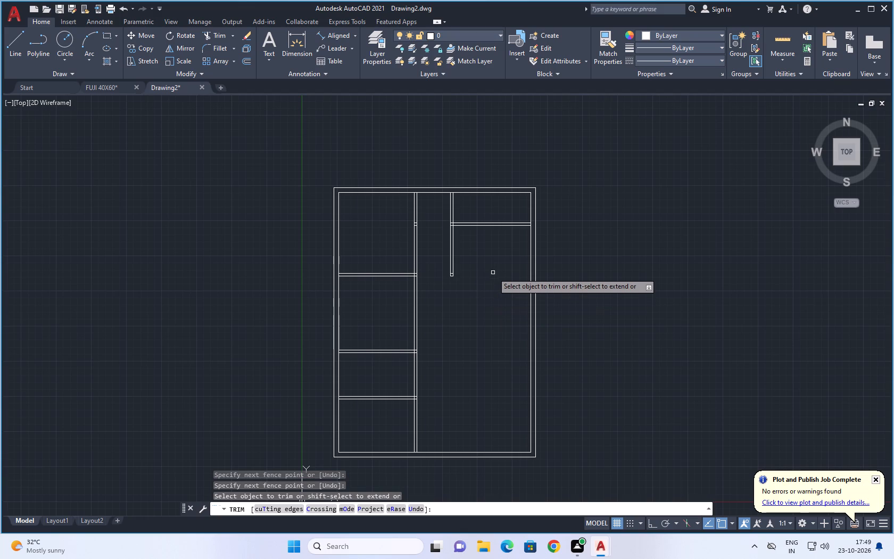
pyautogui.moveTo(486, 272); pyautogui.dragTo(460, 279, button='middle')
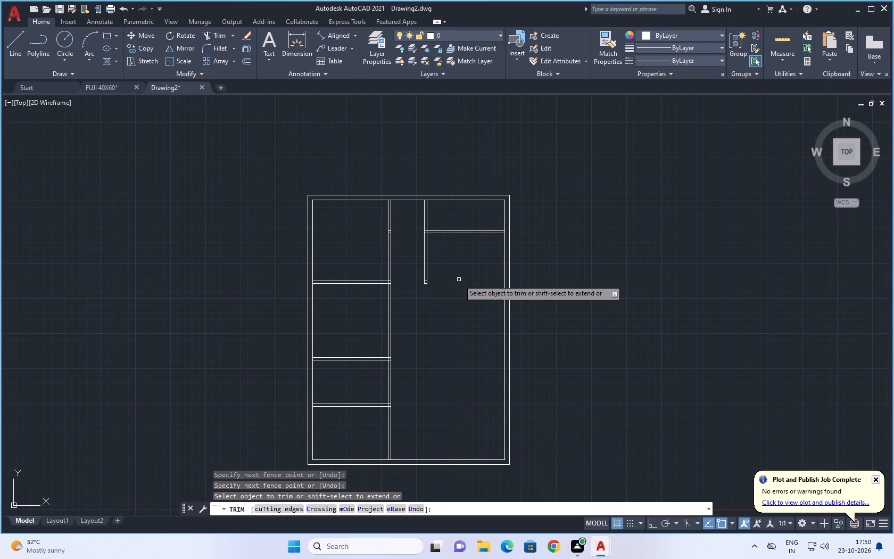
pyautogui.moveTo(458, 285); pyautogui.dragTo(461, 251, button='middle')
pyautogui.scroll(1, 461, 251)
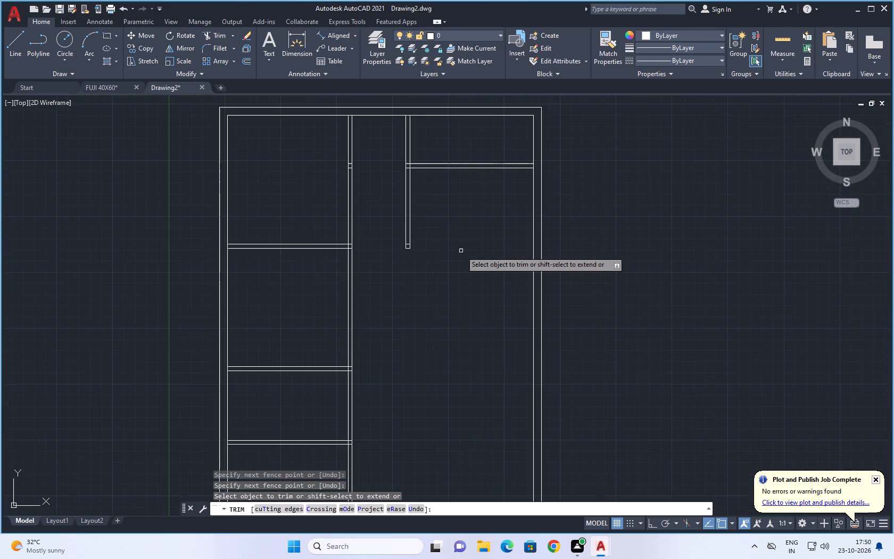
pyautogui.moveTo(470, 236); pyautogui.dragTo(463, 269, button='middle')
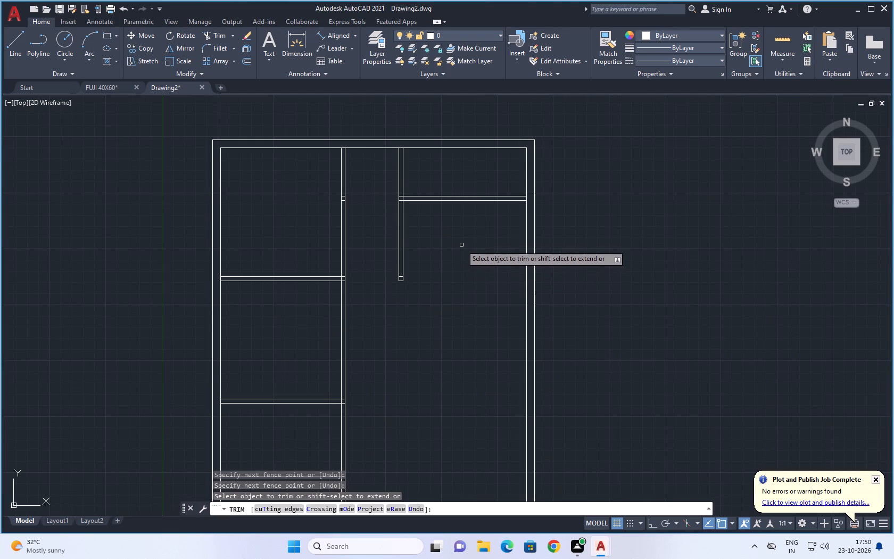
pyautogui.moveTo(461, 237); pyautogui.dragTo(452, 273, button='middle')
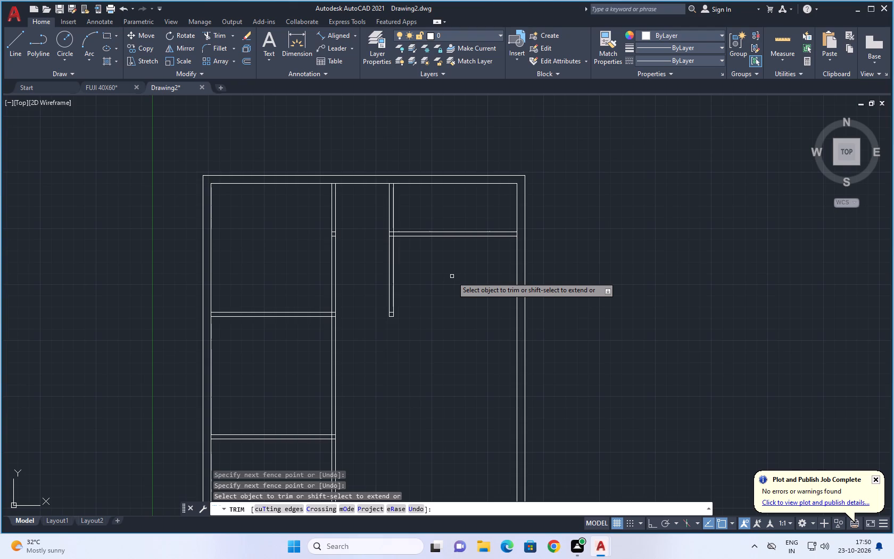
pyautogui.moveTo(451, 277); pyautogui.dragTo(447, 295, button='middle')
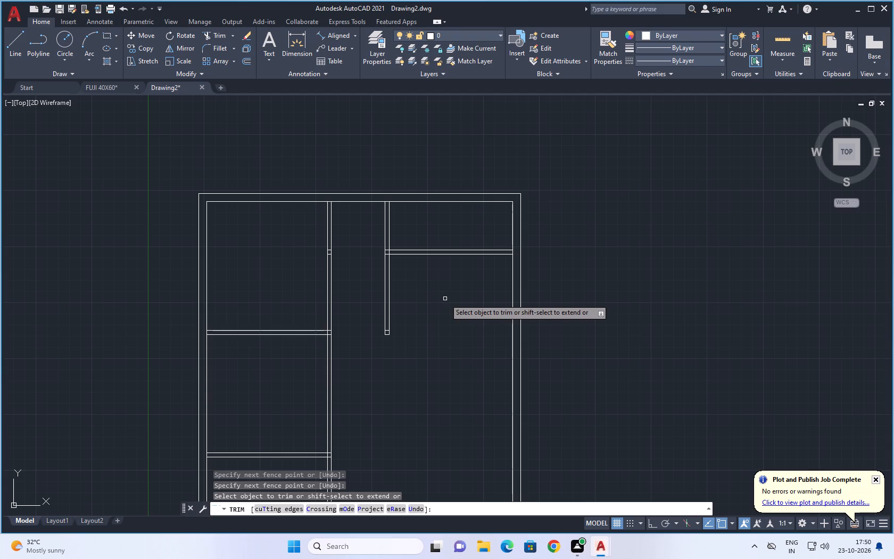
pyautogui.moveTo(418, 295); pyautogui.dragTo(398, 286, button='middle')
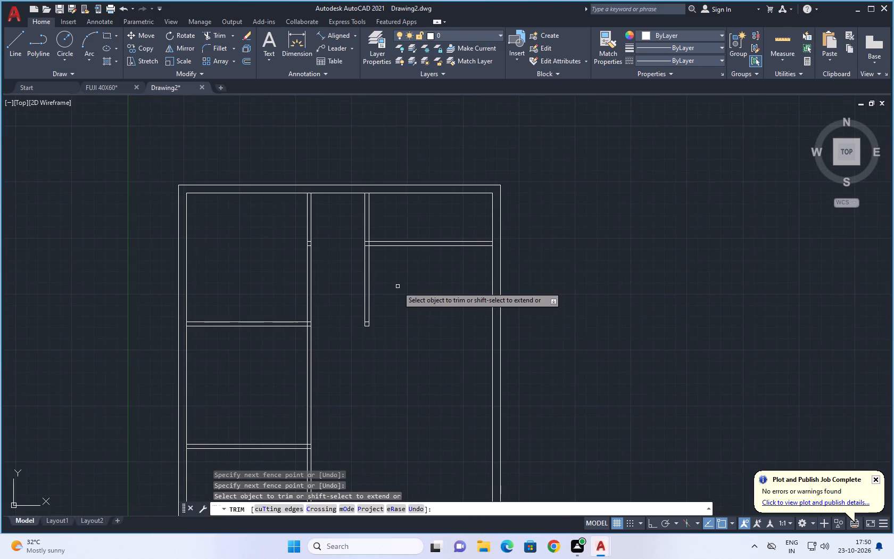
pyautogui.scroll(2, 401, 279)
pyautogui.press('Escape')
pyautogui.press('Escape')
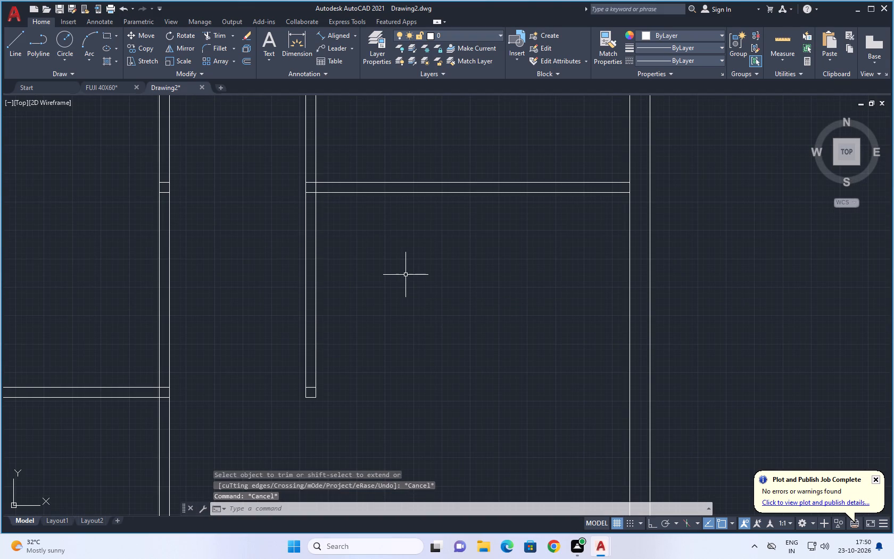
pyautogui.scroll(-2, 405, 275)
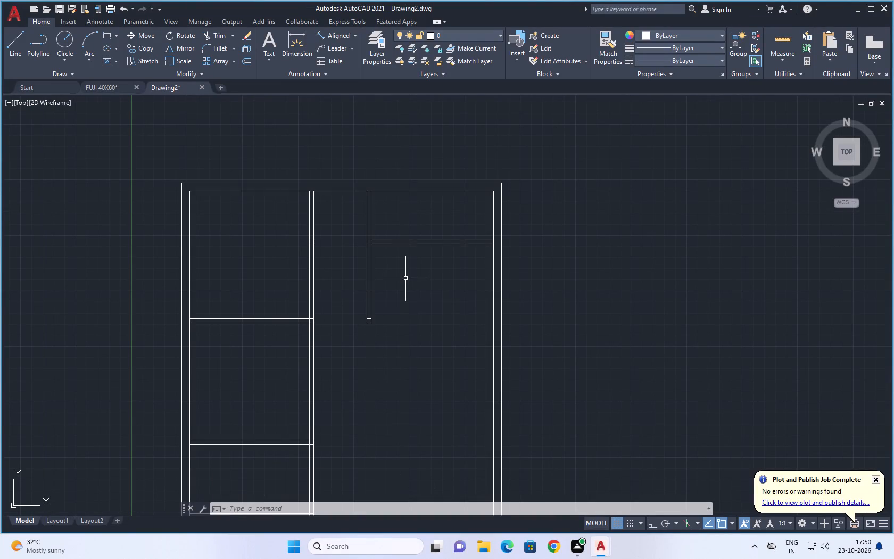
pyautogui.scroll(-1, 405, 278)
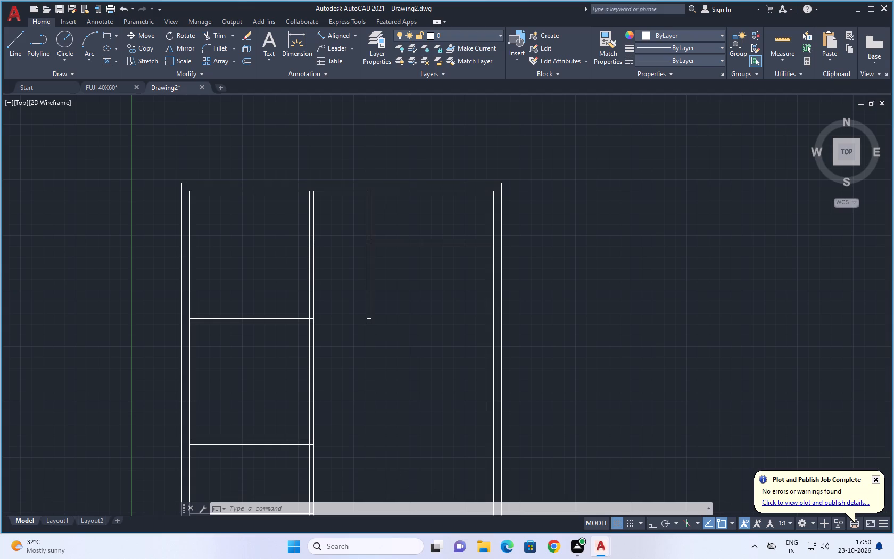
pyautogui.moveTo(368, 400); pyautogui.dragTo(367, 384, button='middle')
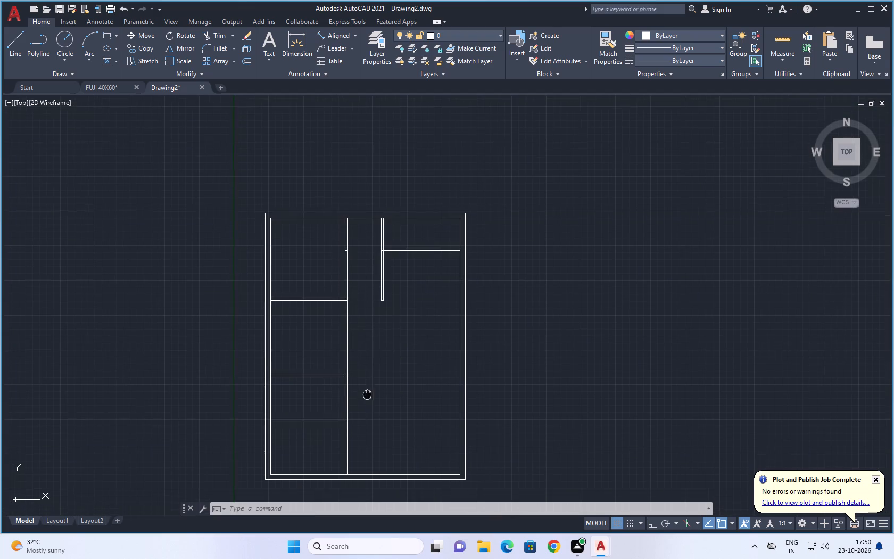
pyautogui.moveTo(367, 384); pyautogui.dragTo(367, 340, button='middle')
pyautogui.scroll(1, 355, 398)
pyautogui.moveTo(371, 368); pyautogui.dragTo(375, 355, button='middle')
pyautogui.scroll(1, 372, 360)
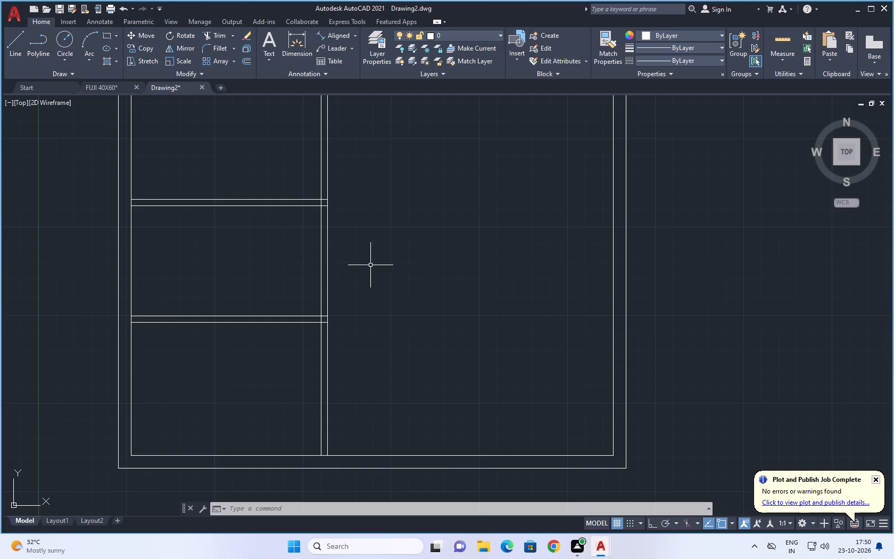
# Break the first vertical partition's east line at the south line of the southernmost horizontal partition.
pyautogui.write('BRE')
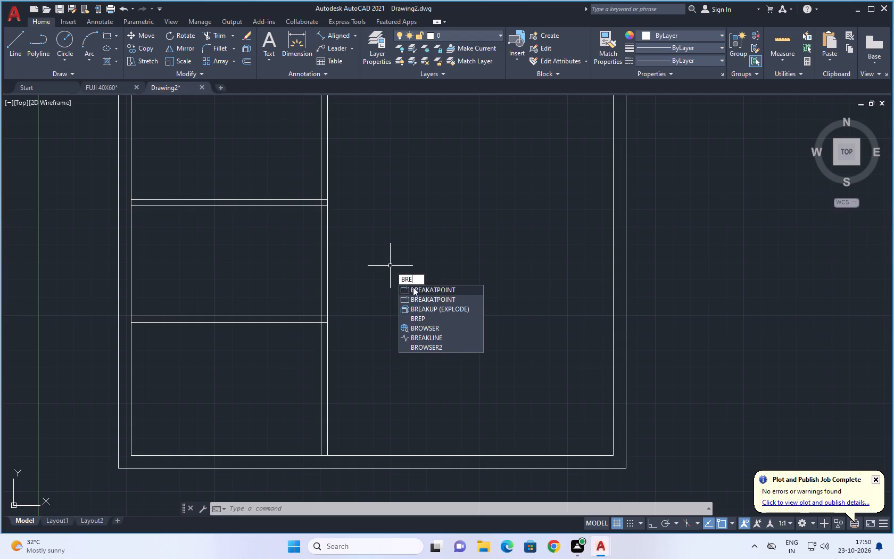
pyautogui.click(416, 289)
pyautogui.click(328, 440)
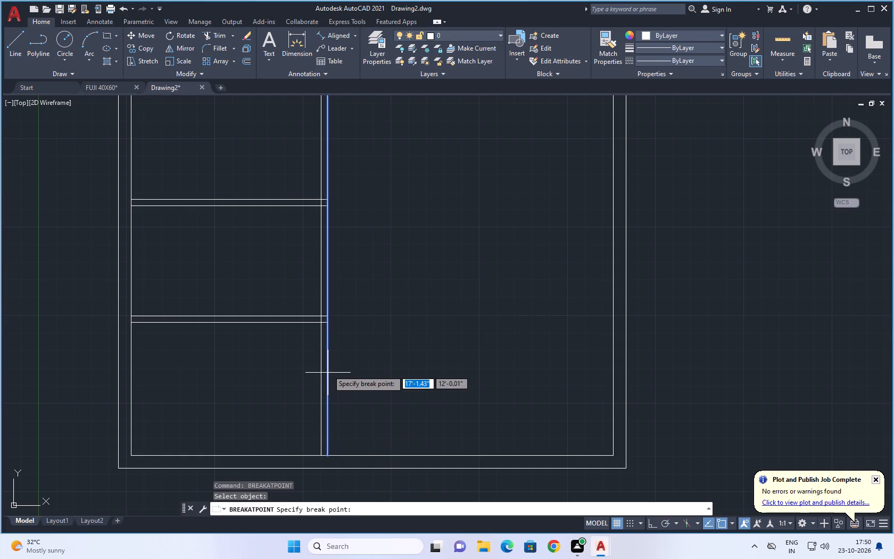
pyautogui.click(327, 323)
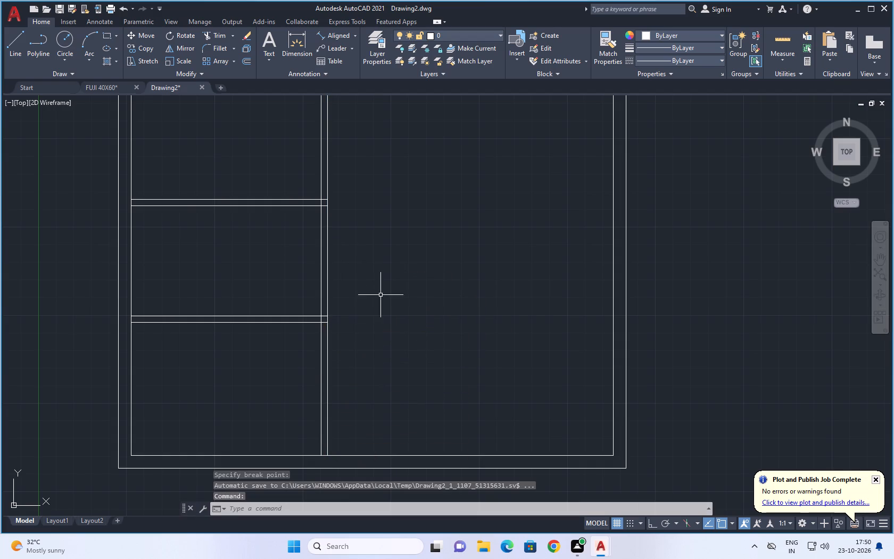
# Examine the whole floor plan, including the northern rooms and the open area east of the first vertical partition.
pyautogui.scroll(-3, 381, 295)
pyautogui.moveTo(421, 270); pyautogui.dragTo(401, 345, button='middle')
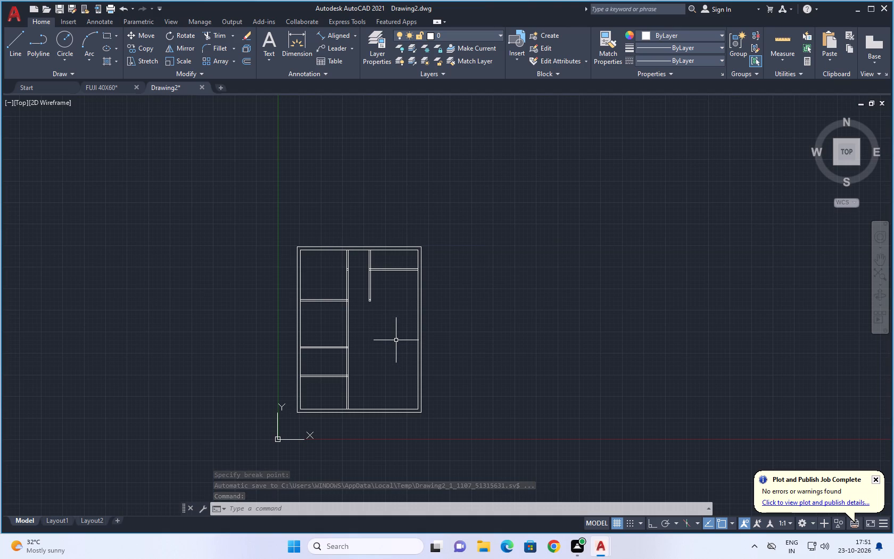
pyautogui.scroll(3, 386, 283)
pyautogui.scroll(-1, 386, 277)
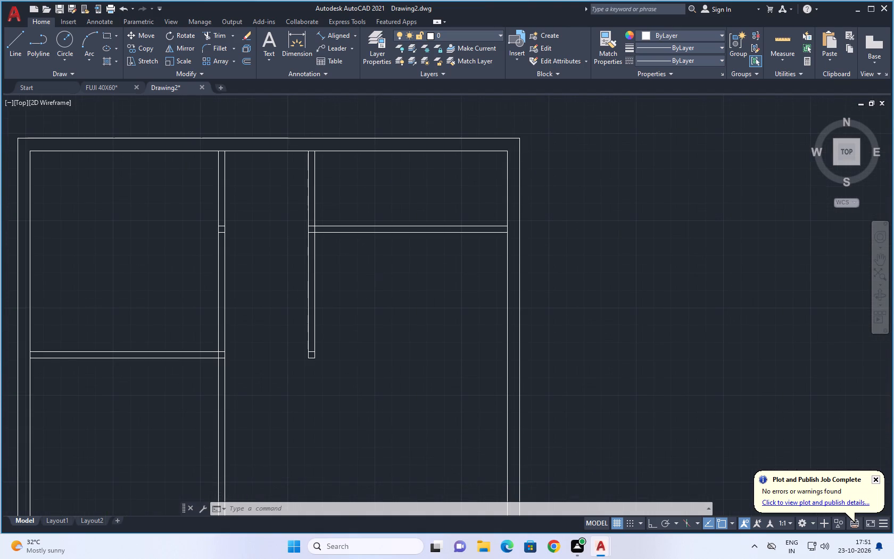
pyautogui.scroll(-1, 386, 277)
pyautogui.moveTo(393, 325); pyautogui.dragTo(389, 313, button='middle')
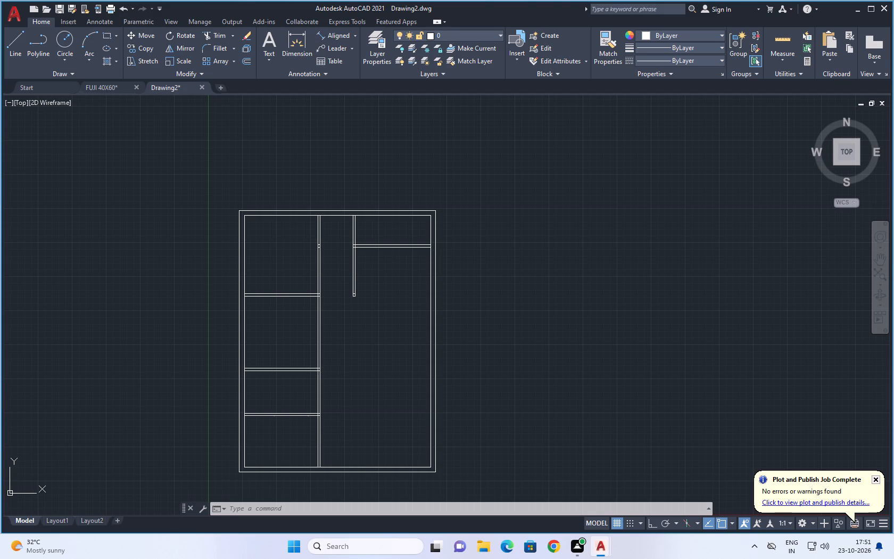
pyautogui.scroll(-1, 389, 313)
pyautogui.moveTo(388, 347); pyautogui.dragTo(389, 335, button='middle')
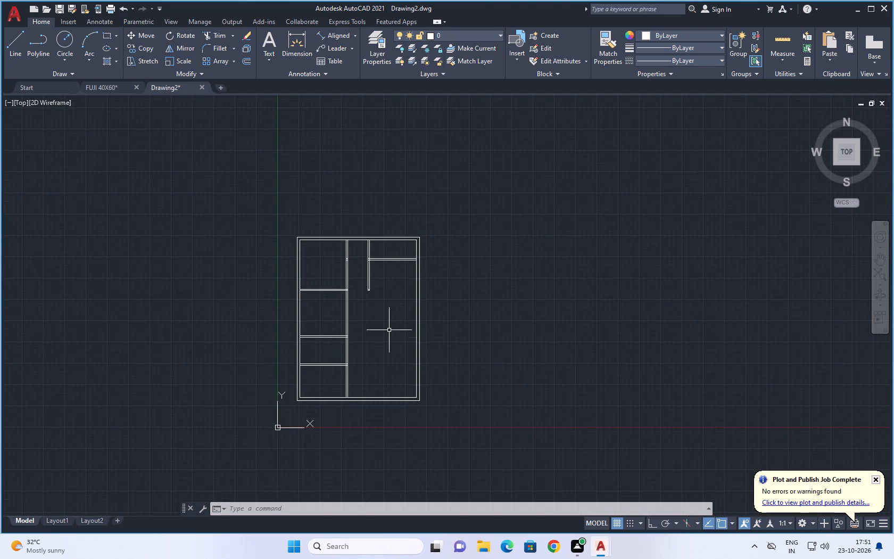
pyautogui.moveTo(380, 341); pyautogui.dragTo(404, 316, button='middle')
# Break the first vertical partition's west line at the north line of the southernmost horizontal partition.
pyautogui.scroll(1, 366, 343)
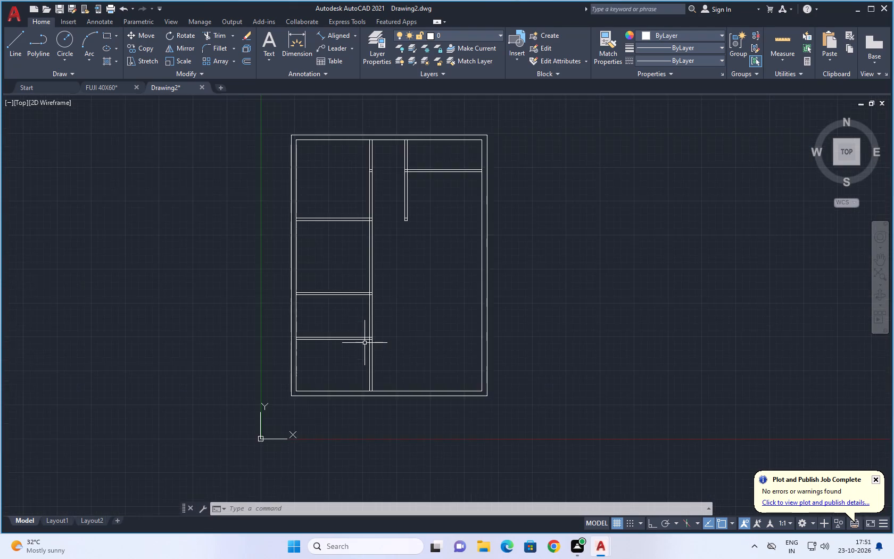
pyautogui.scroll(2, 365, 343)
pyautogui.press('space')
pyautogui.click(375, 311)
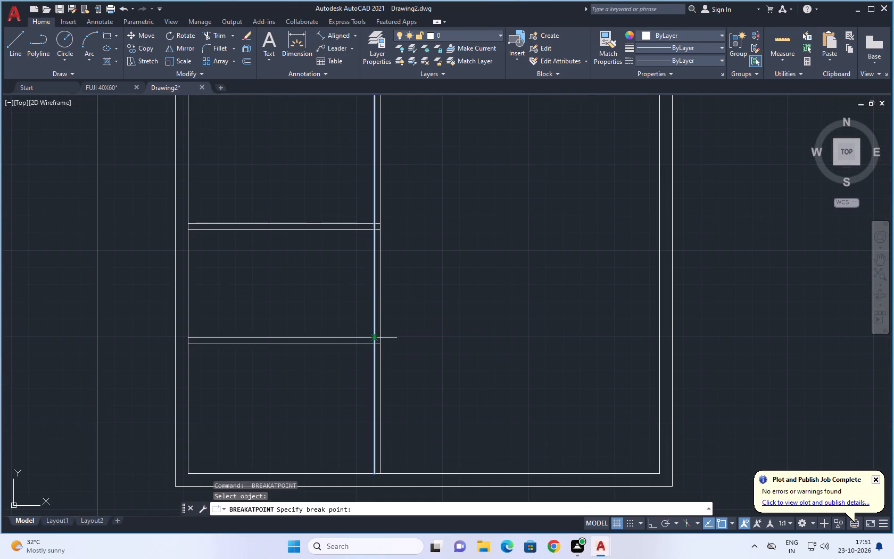
pyautogui.scroll(3, 373, 336)
pyautogui.click(391, 344)
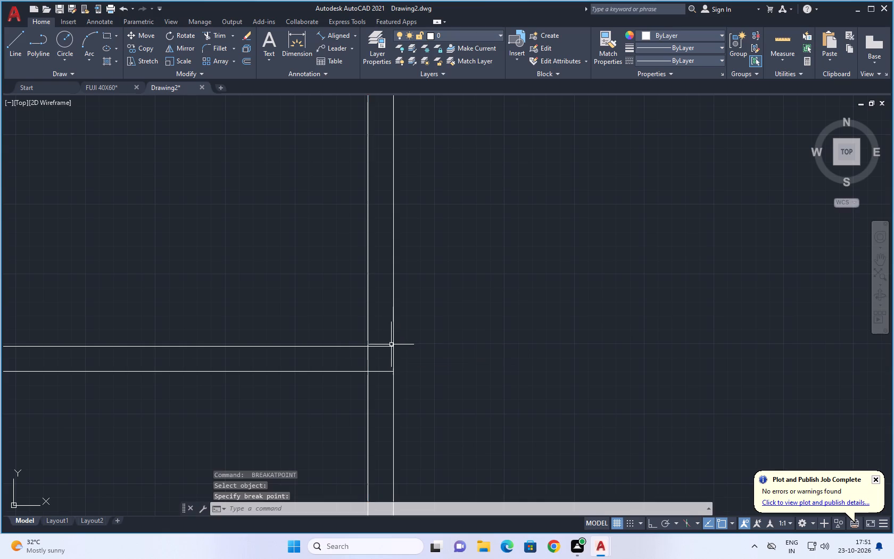
# Break the first vertical partition's east line at the south line of the third horizontal partition from the north.
pyautogui.scroll(-3, 399, 264)
pyautogui.moveTo(424, 243); pyautogui.dragTo(417, 367, button='middle')
pyautogui.scroll(3, 383, 335)
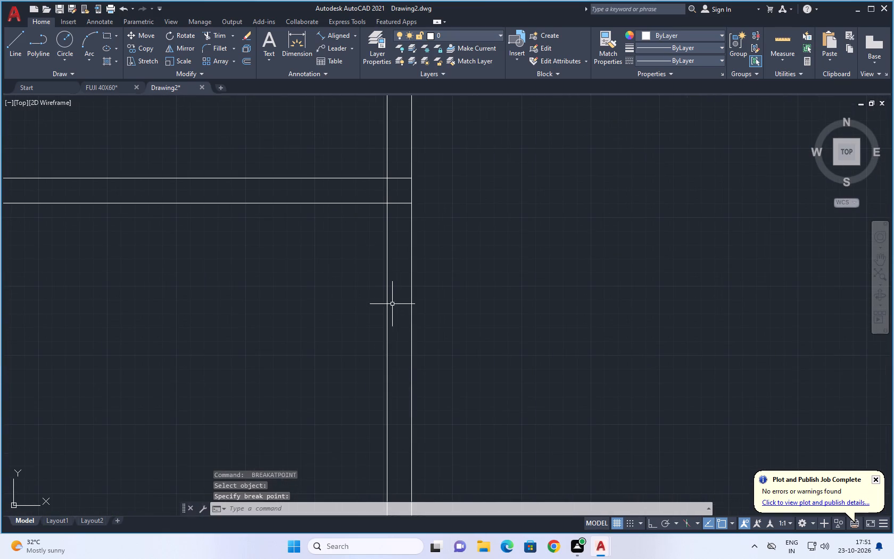
pyautogui.press('space')
pyautogui.click(412, 223)
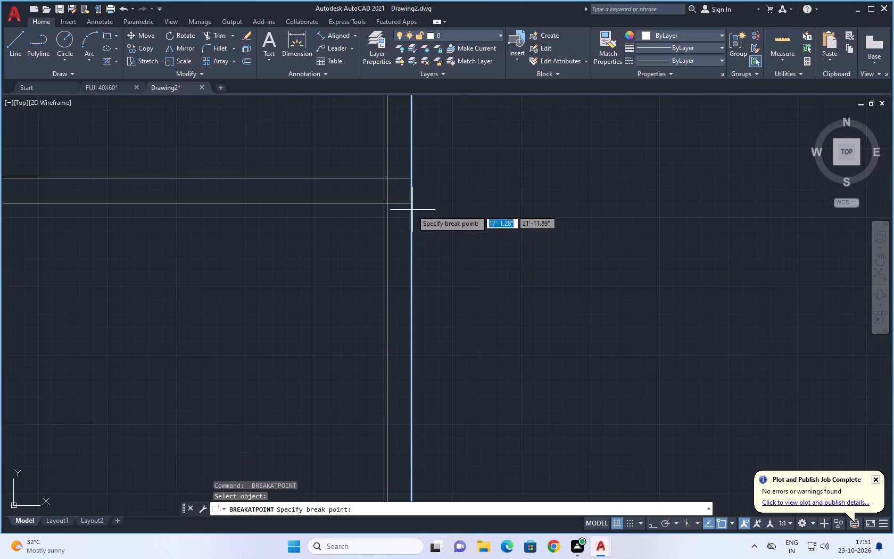
pyautogui.click(411, 207)
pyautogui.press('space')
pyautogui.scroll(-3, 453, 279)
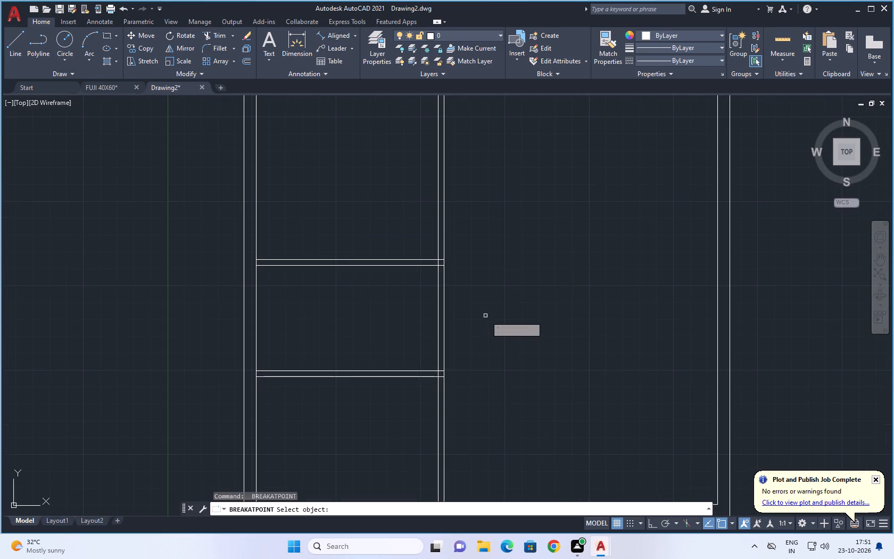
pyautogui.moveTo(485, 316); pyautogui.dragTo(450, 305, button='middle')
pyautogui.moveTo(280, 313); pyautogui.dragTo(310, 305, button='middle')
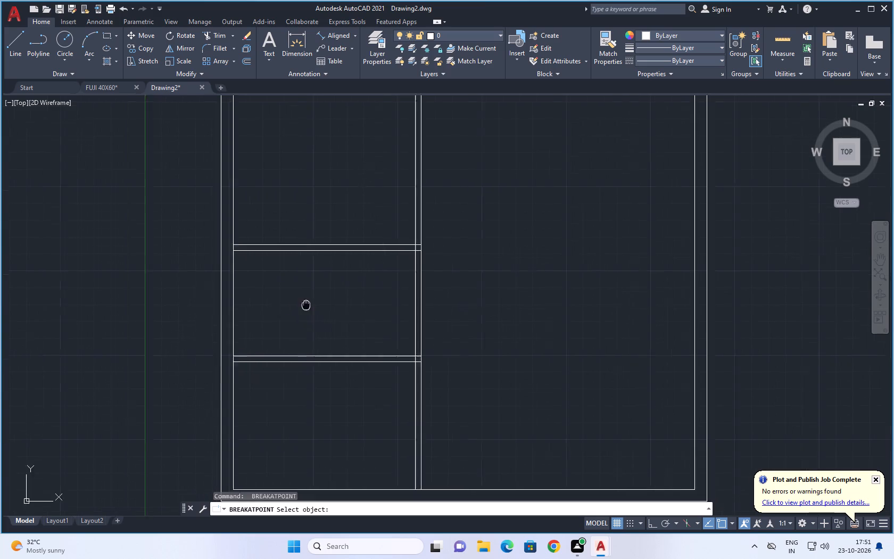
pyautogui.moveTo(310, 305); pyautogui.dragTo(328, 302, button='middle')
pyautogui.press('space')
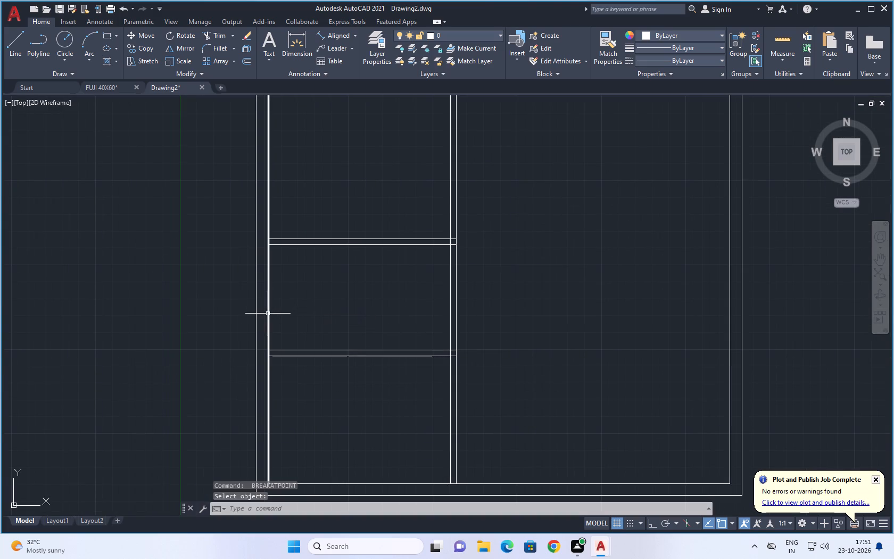
# Break the west outer wall's inner line at the southernmost partition's north line and the third horizontal partition's south line.
pyautogui.press('space')
pyautogui.click(269, 314)
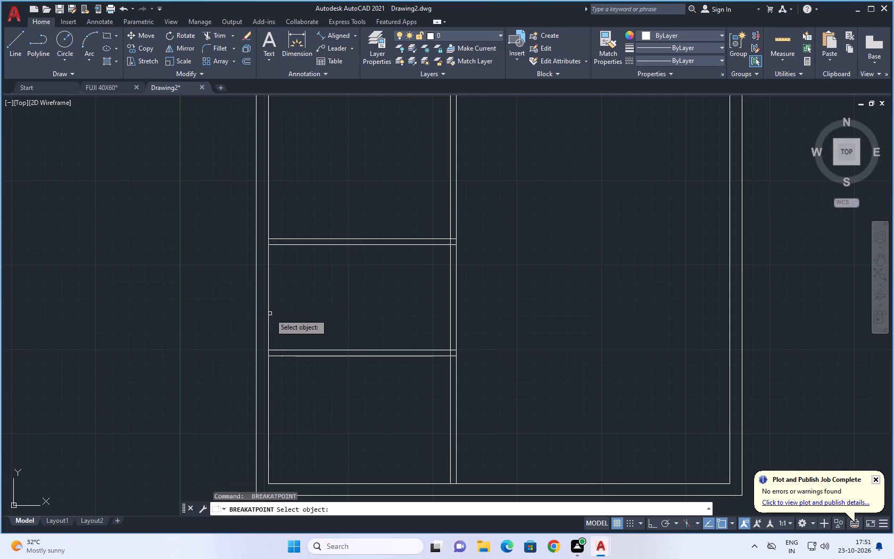
pyautogui.click(267, 321)
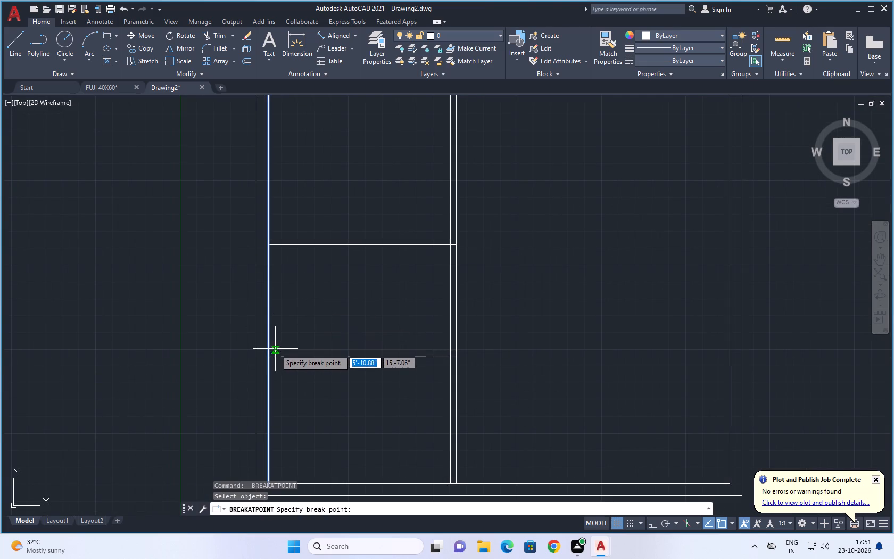
pyautogui.click(269, 352)
pyautogui.press('space')
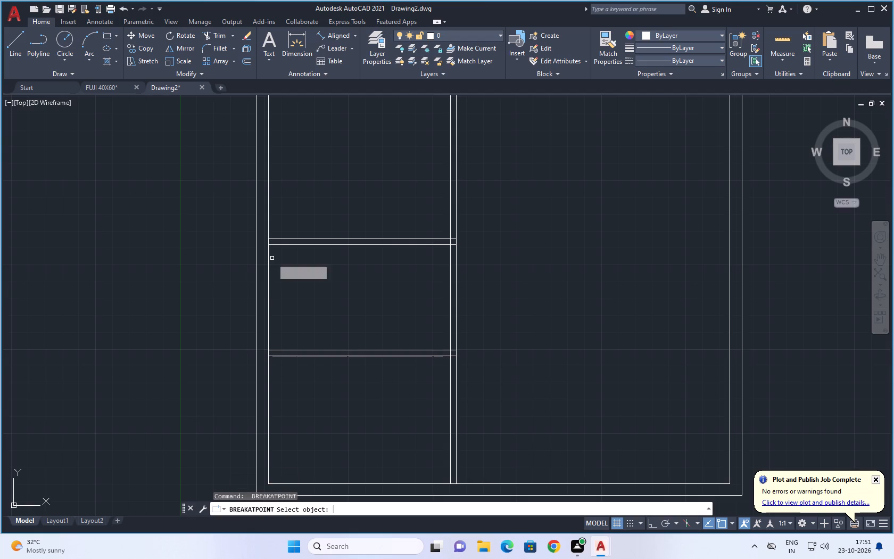
pyautogui.click(269, 254)
pyautogui.click(269, 248)
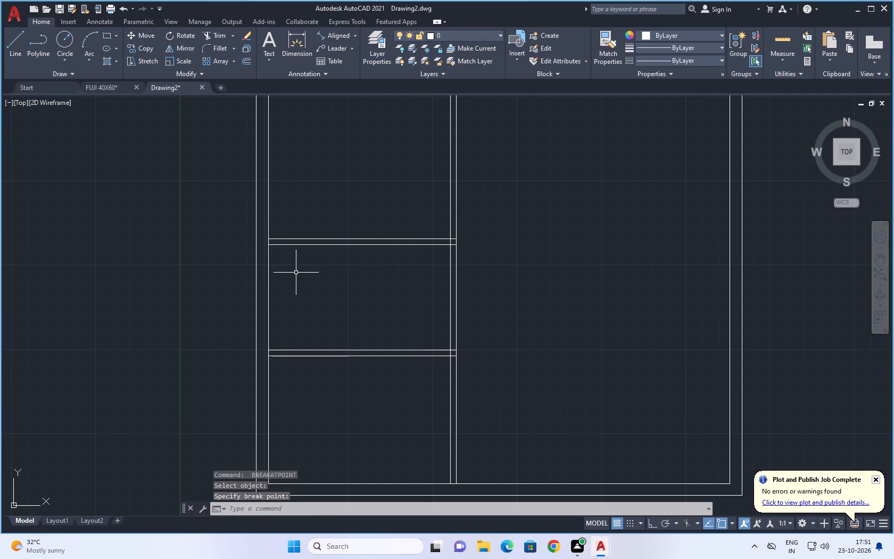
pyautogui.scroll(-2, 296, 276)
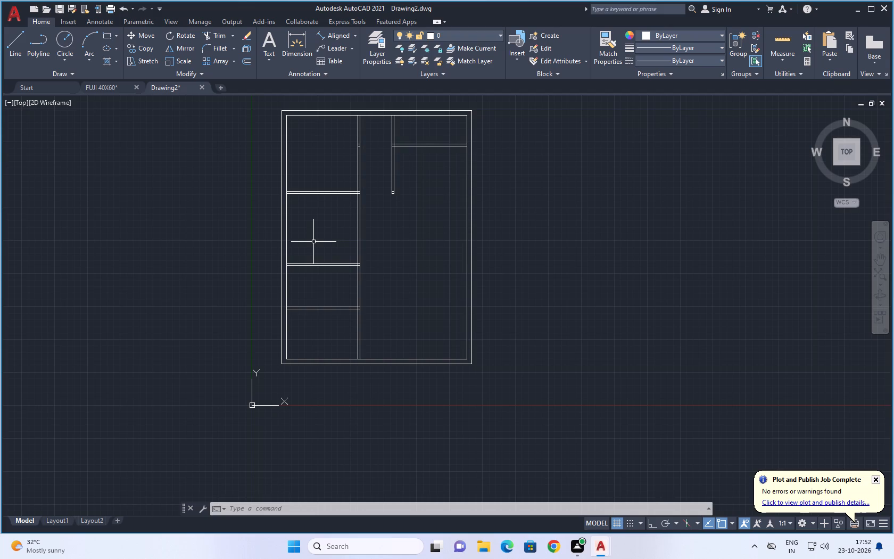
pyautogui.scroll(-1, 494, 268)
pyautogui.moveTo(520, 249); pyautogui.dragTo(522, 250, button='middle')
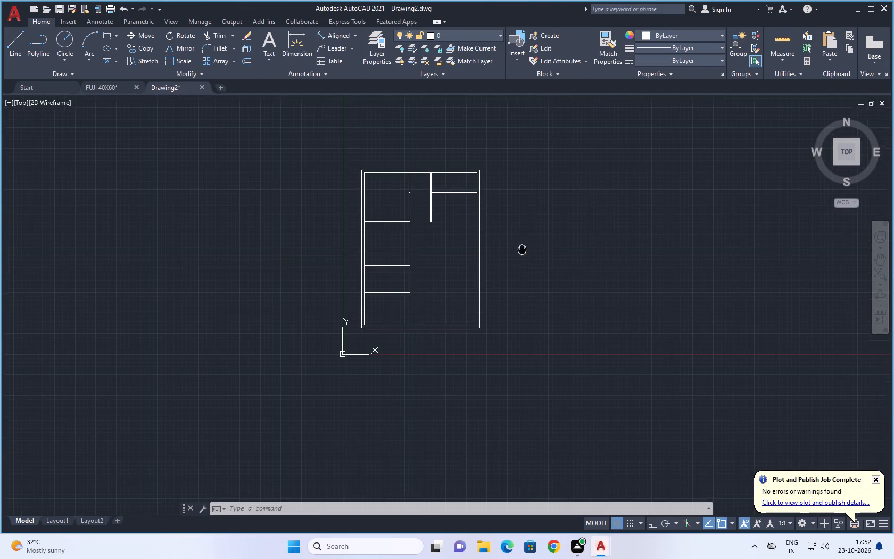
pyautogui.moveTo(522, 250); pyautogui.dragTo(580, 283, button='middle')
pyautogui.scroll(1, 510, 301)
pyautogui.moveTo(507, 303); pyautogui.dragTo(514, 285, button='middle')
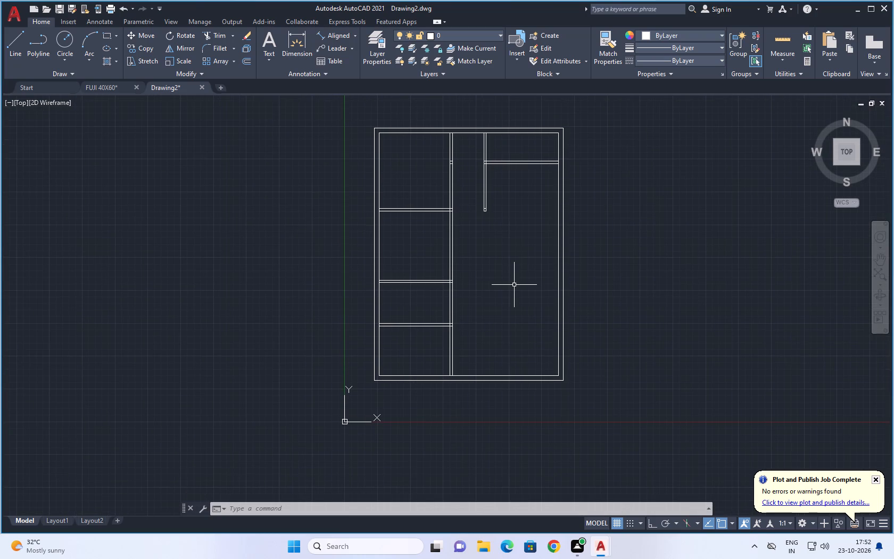
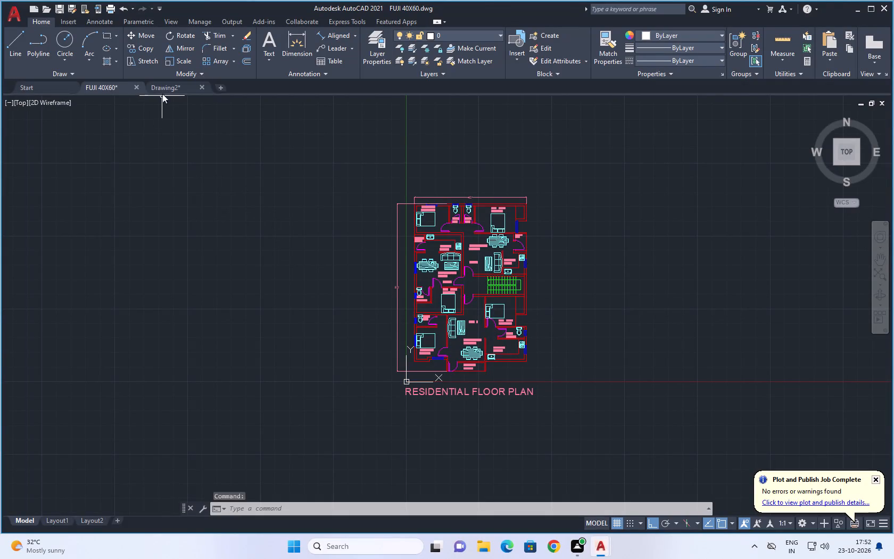
# Switch back to Drawing2 and examine the whole floor plan, including the open area east of the first vertical partition.
pyautogui.click(165, 86)
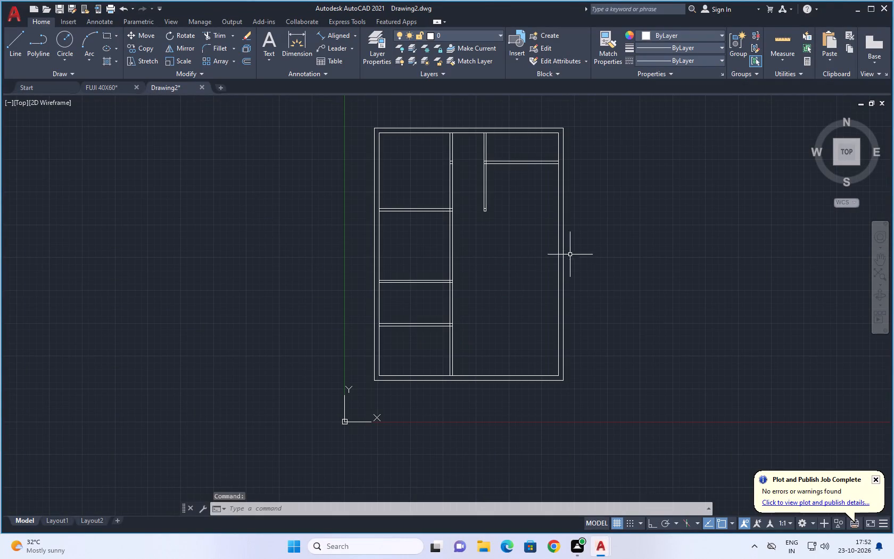
pyautogui.moveTo(575, 251); pyautogui.dragTo(593, 281, button='middle')
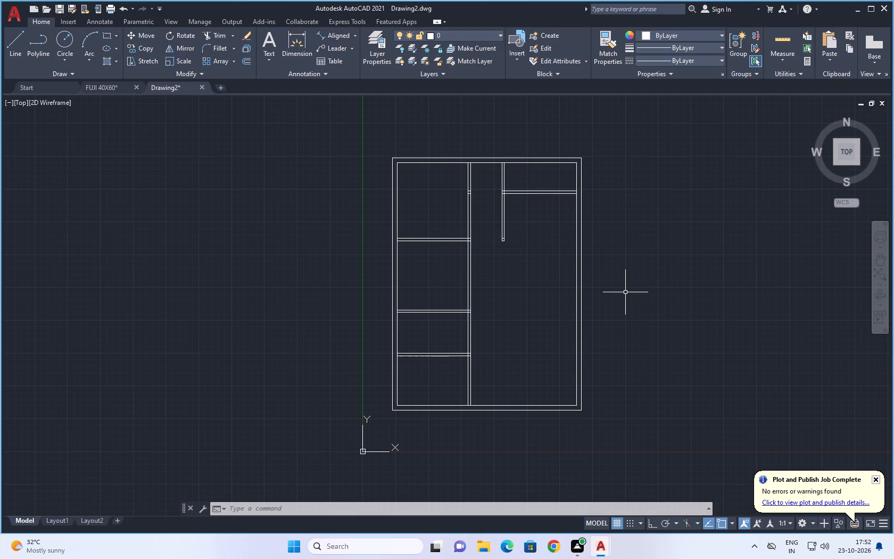
pyautogui.moveTo(608, 308); pyautogui.dragTo(590, 317, button='middle')
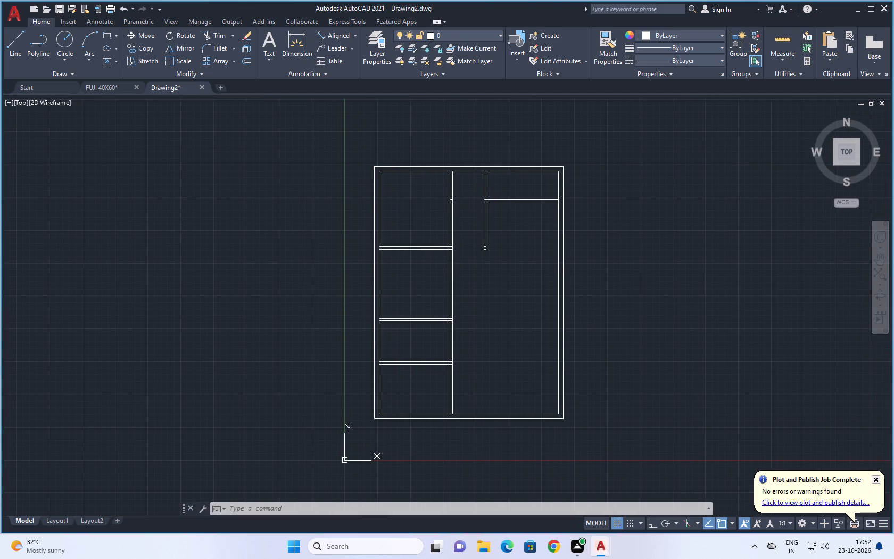
pyautogui.moveTo(607, 265); pyautogui.dragTo(614, 266, button='middle')
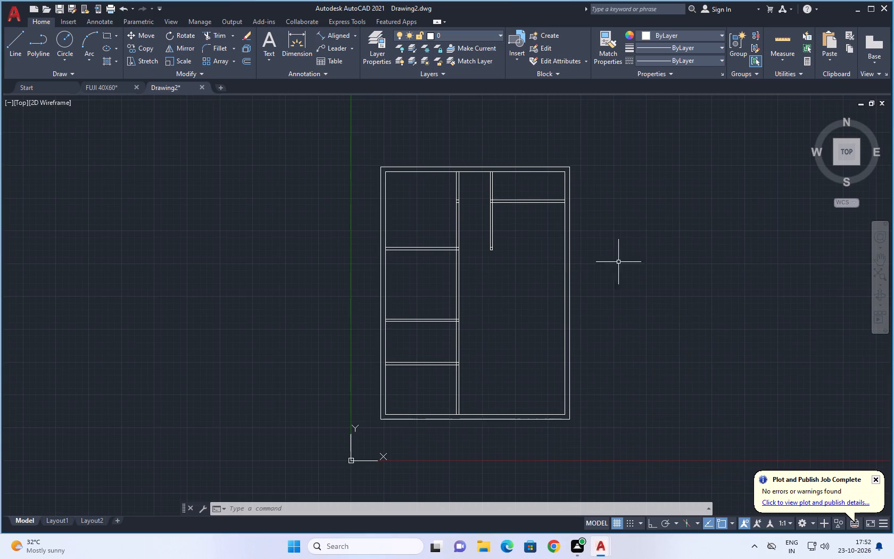
pyautogui.scroll(-2, 596, 247)
pyautogui.moveTo(605, 244); pyautogui.dragTo(574, 264, button='middle')
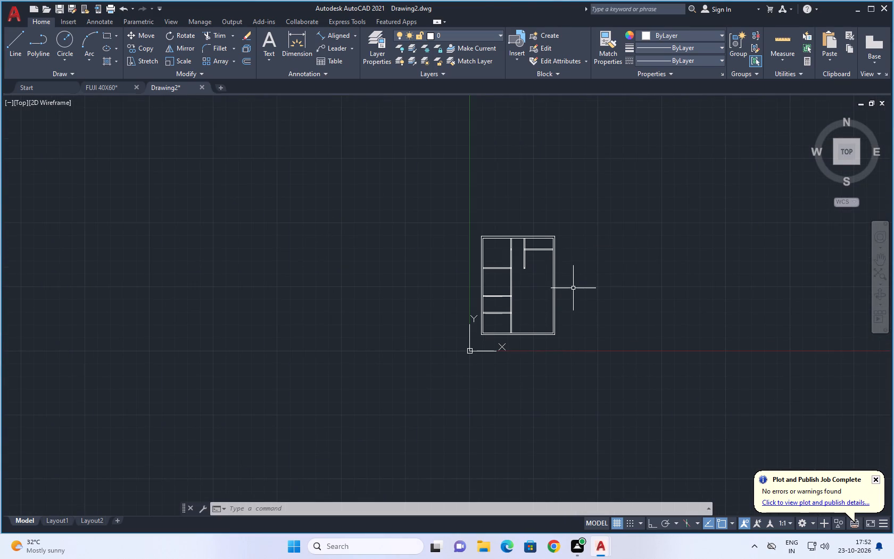
pyautogui.moveTo(574, 289); pyautogui.dragTo(561, 252, button='middle')
pyautogui.scroll(1, 519, 258)
pyautogui.moveTo(521, 245); pyautogui.dragTo(518, 253, button='middle')
pyautogui.scroll(1, 518, 253)
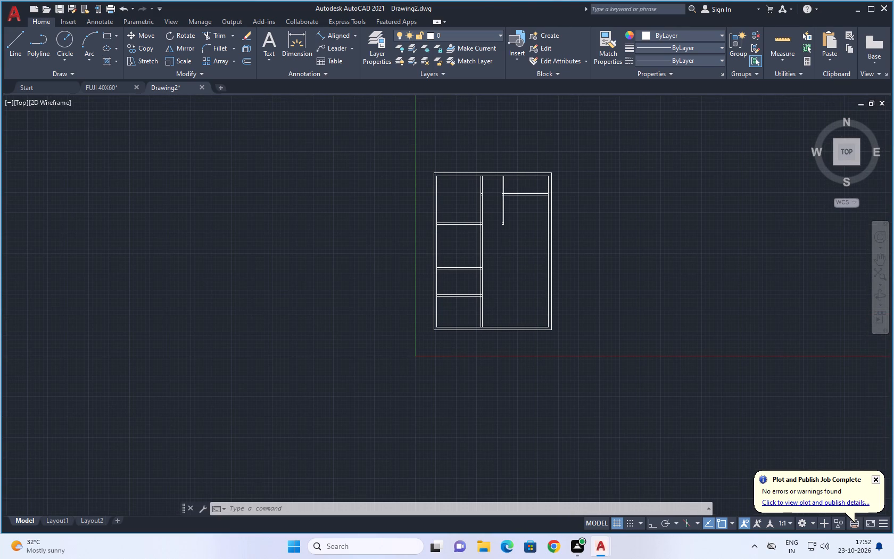
pyautogui.moveTo(518, 253); pyautogui.dragTo(511, 263, button='middle')
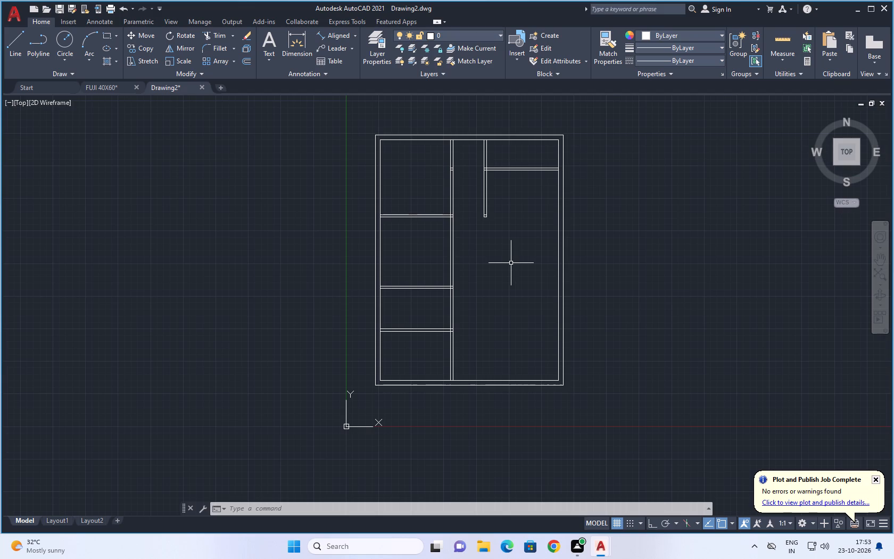
pyautogui.scroll(-1, 547, 267)
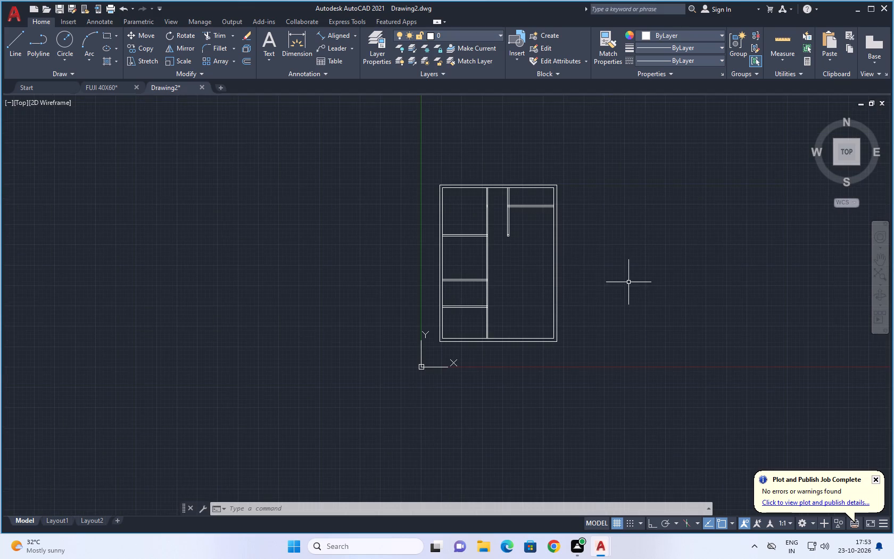
pyautogui.moveTo(628, 282); pyautogui.dragTo(641, 270, button='middle')
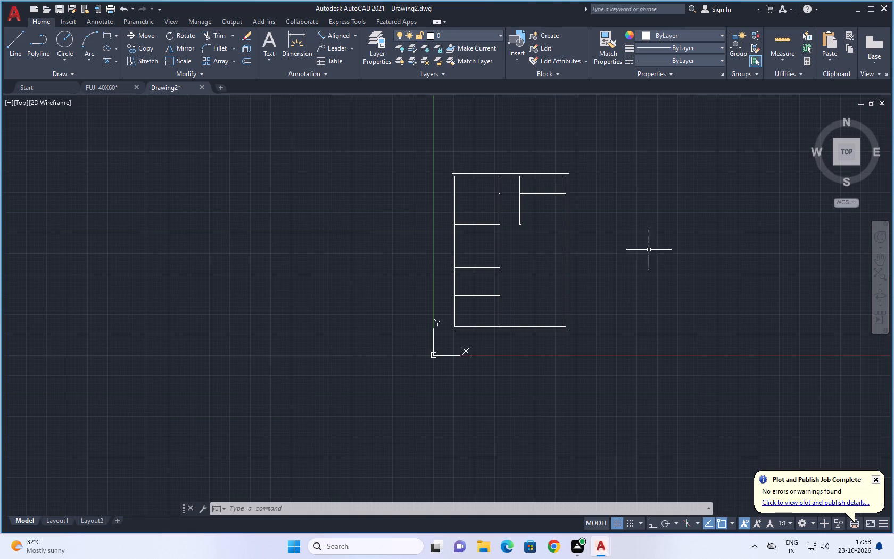
pyautogui.moveTo(648, 249); pyautogui.dragTo(686, 271, button='middle')
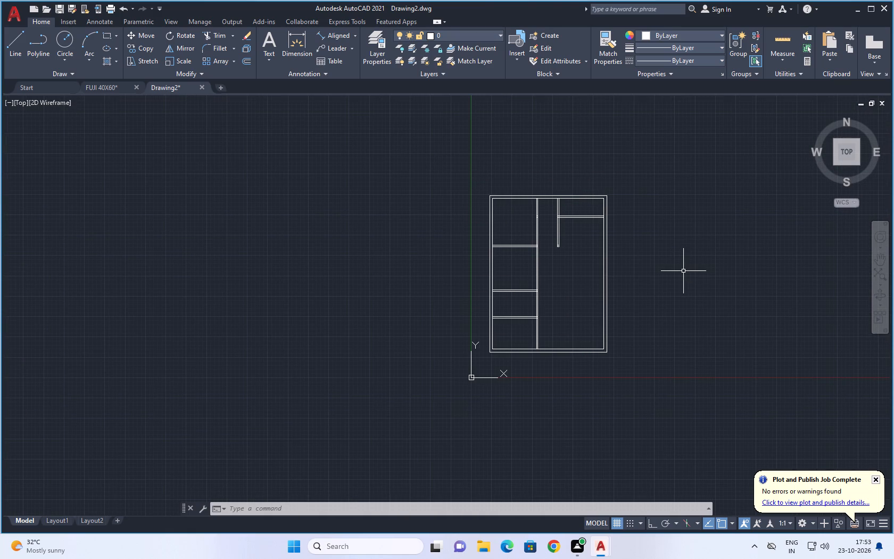
pyautogui.moveTo(685, 297); pyautogui.dragTo(652, 278, button='middle')
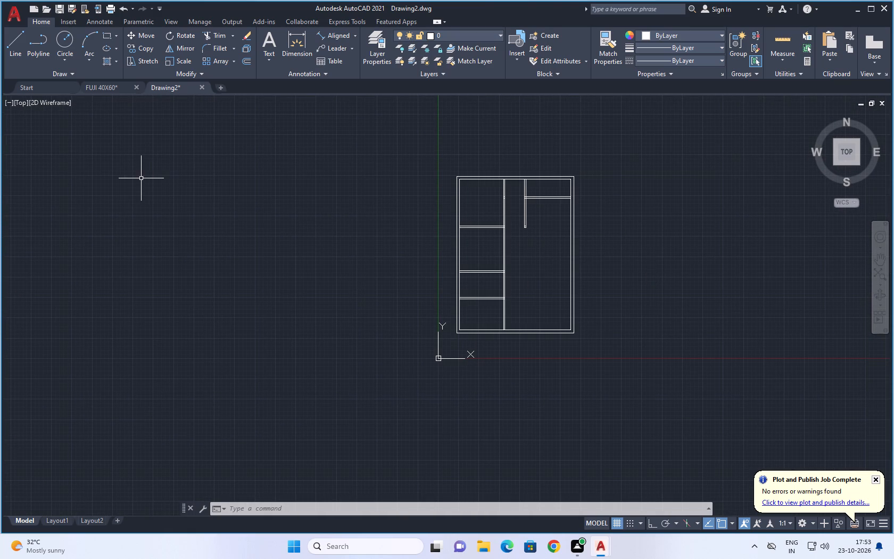
# Offset the first vertical partition's southern east line 5'10" east, and the resulting line 4.5" further east to form a partition.
pyautogui.click(247, 60)
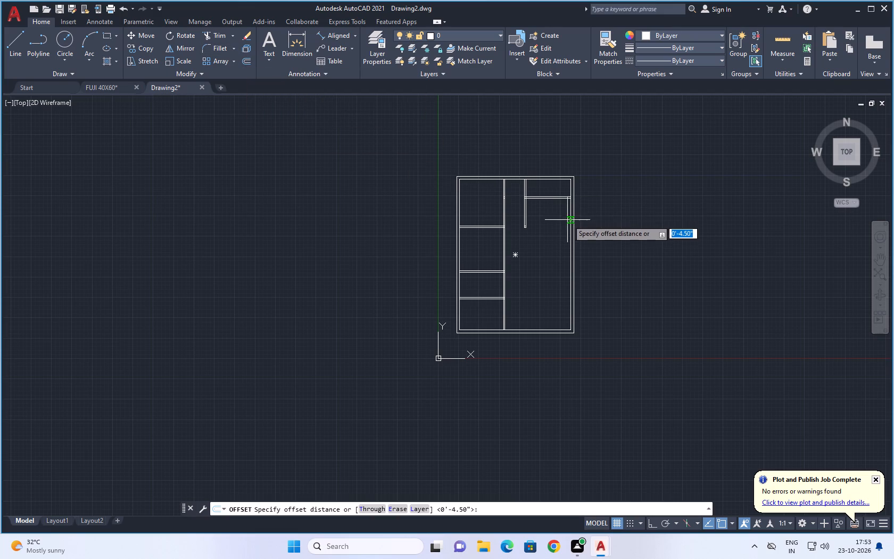
pyautogui.scroll(2, 569, 220)
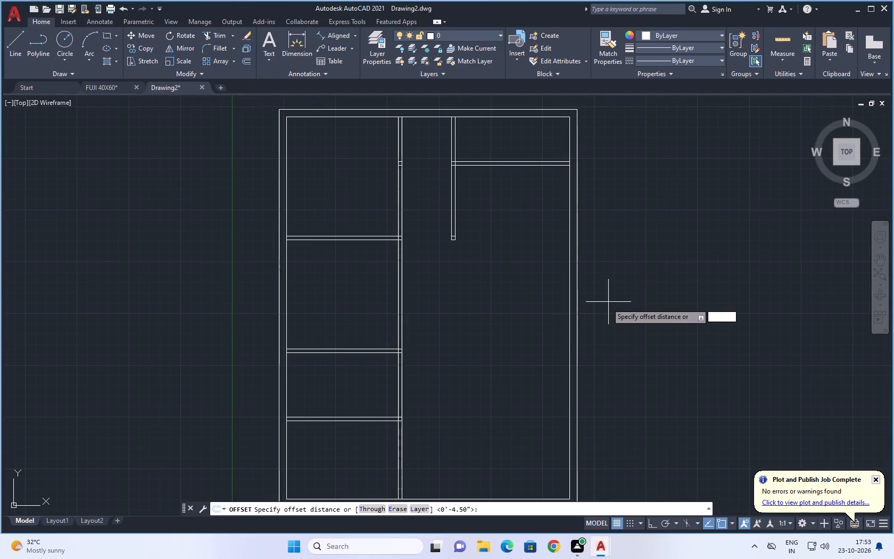
pyautogui.moveTo(496, 365); pyautogui.dragTo(513, 244, button='middle')
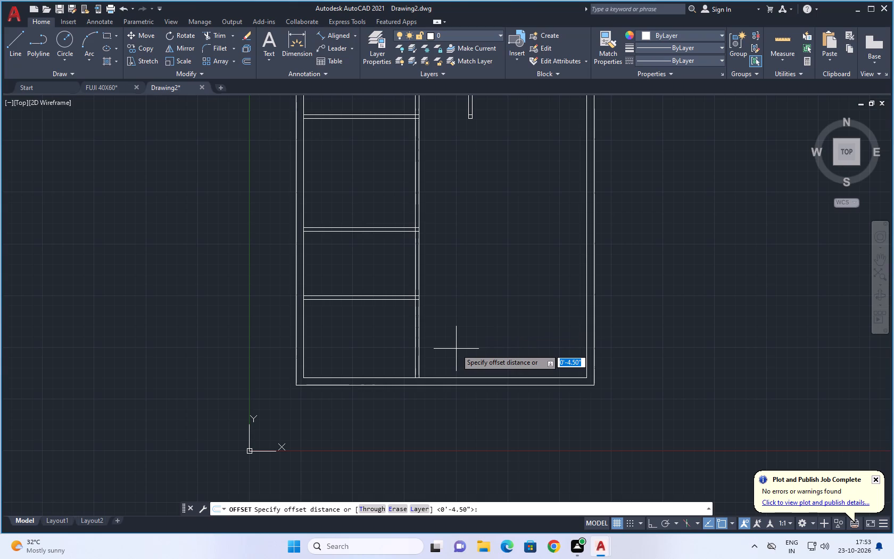
pyautogui.scroll(1, 441, 352)
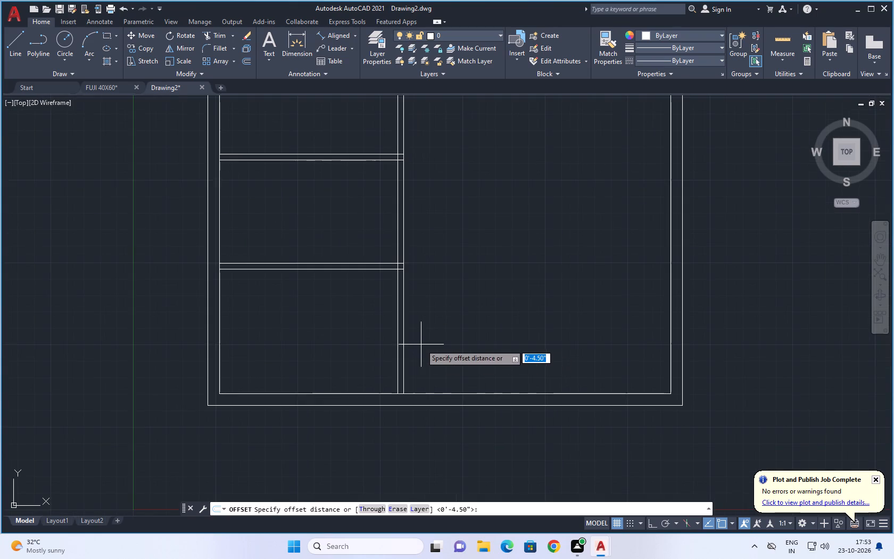
pyautogui.scroll(1, 419, 344)
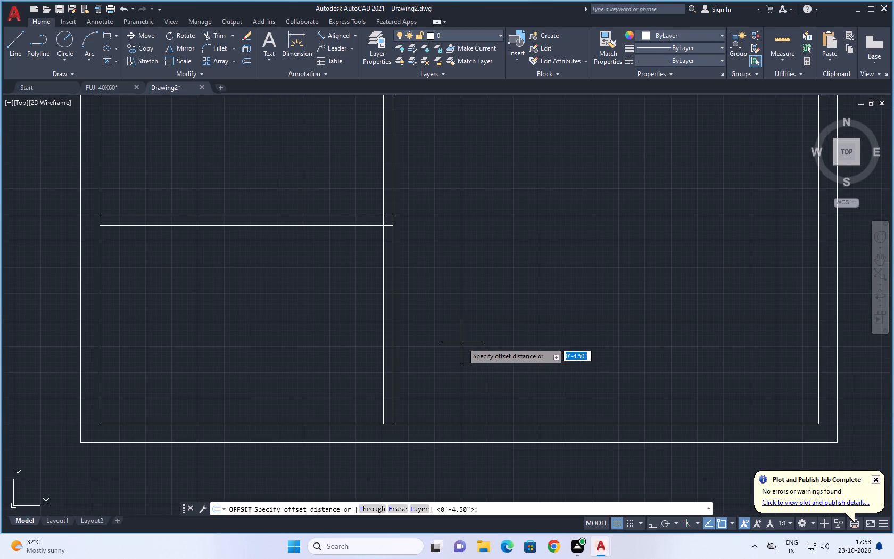
pyautogui.write('5\'10"')
pyautogui.press('Return')
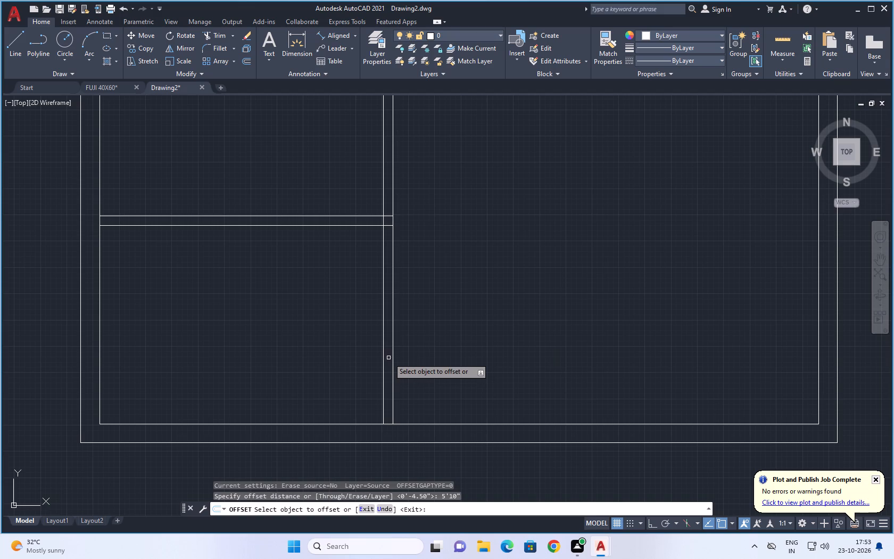
pyautogui.click(392, 351)
pyautogui.click(600, 347)
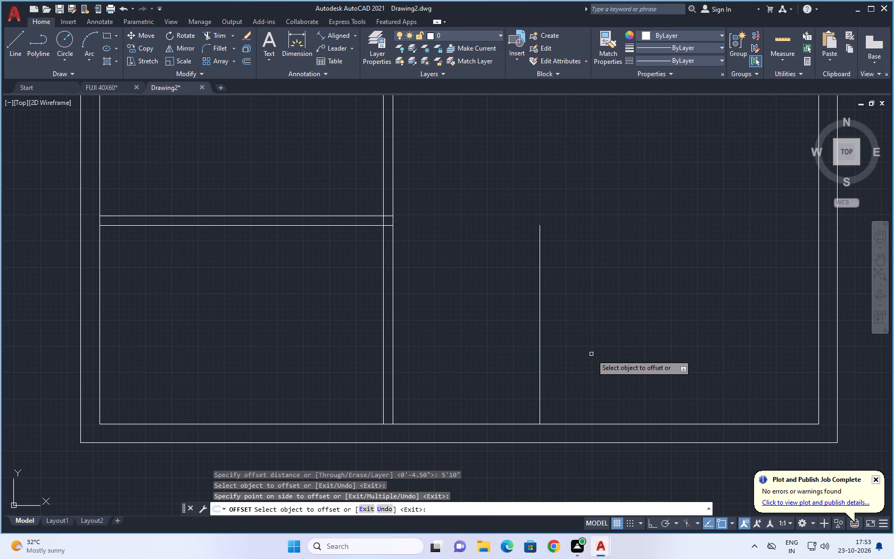
pyautogui.click(539, 353)
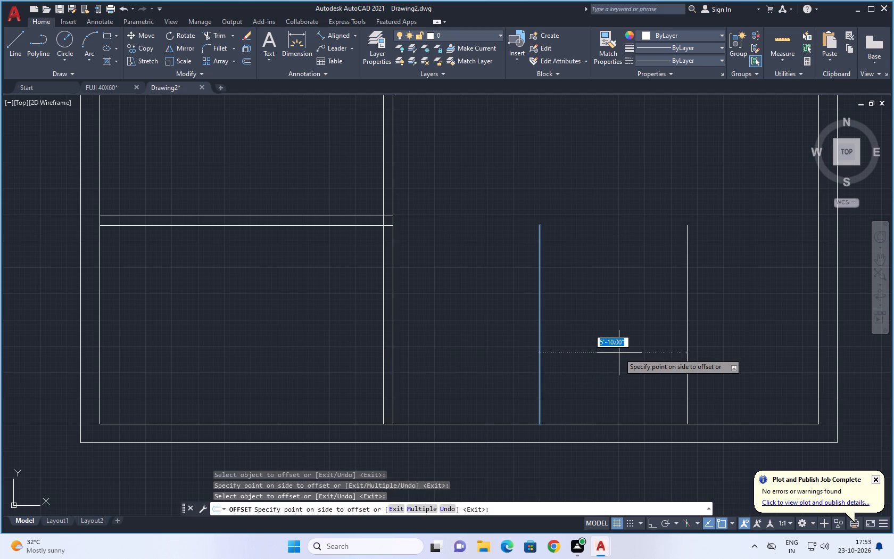
pyautogui.write('4.5"')
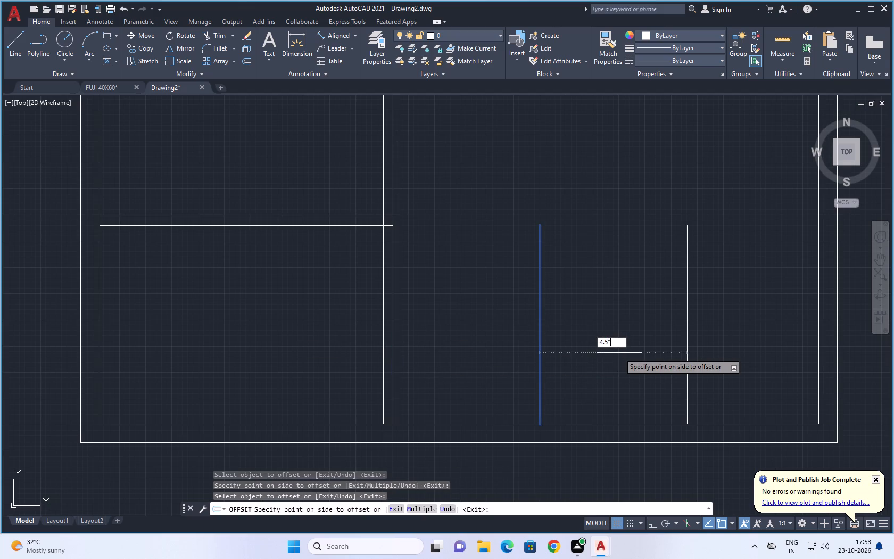
pyautogui.press('Return')
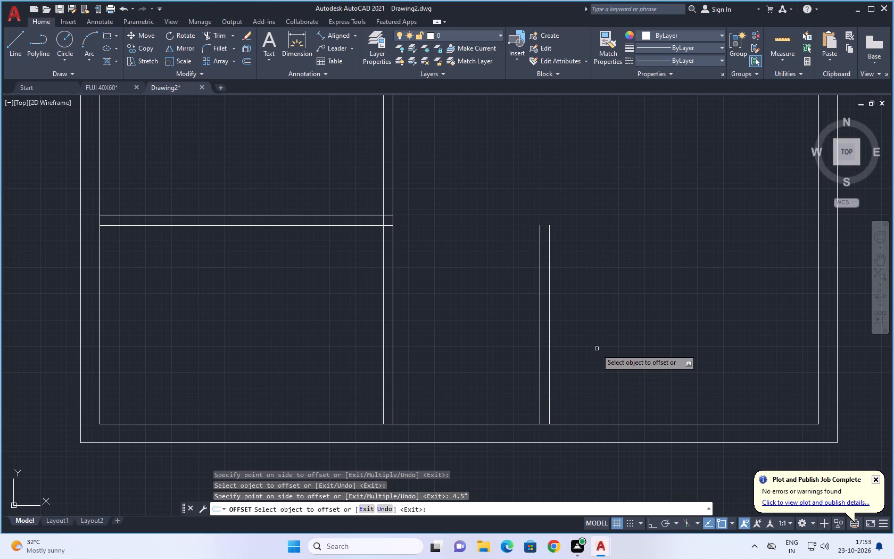
# Offset the northeast horizontal partition's south line 12' south, and the resulting line 4.5" further south to form another partition.
pyautogui.scroll(-2, 620, 320)
pyautogui.moveTo(656, 317); pyautogui.dragTo(604, 359, button='middle')
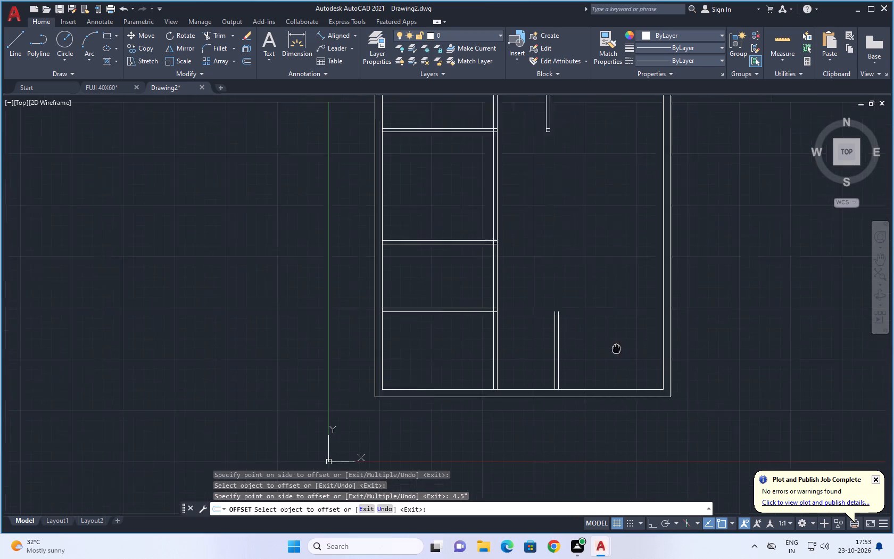
pyautogui.moveTo(604, 359); pyautogui.dragTo(566, 385, button='middle')
pyautogui.scroll(-1, 573, 351)
pyautogui.moveTo(554, 252); pyautogui.dragTo(554, 285, button='middle')
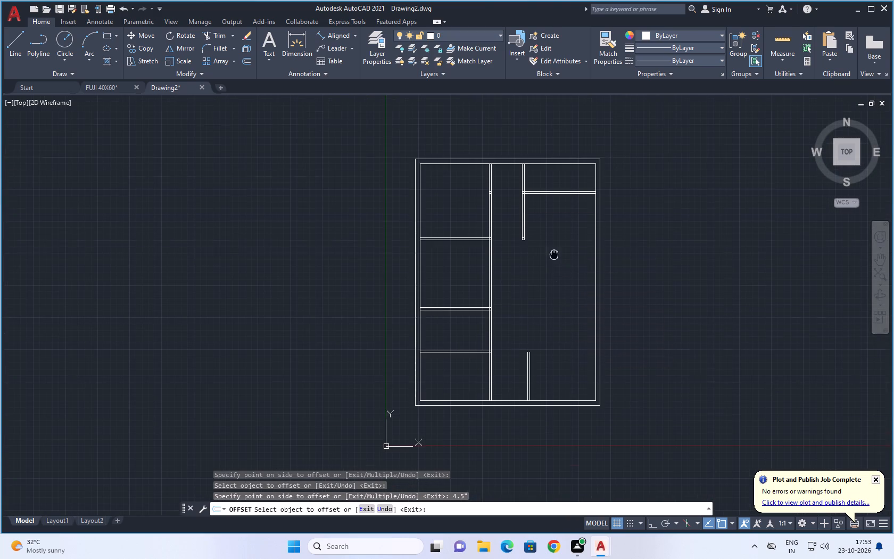
pyautogui.moveTo(554, 285); pyautogui.dragTo(551, 315, button='middle')
pyautogui.scroll(2, 544, 274)
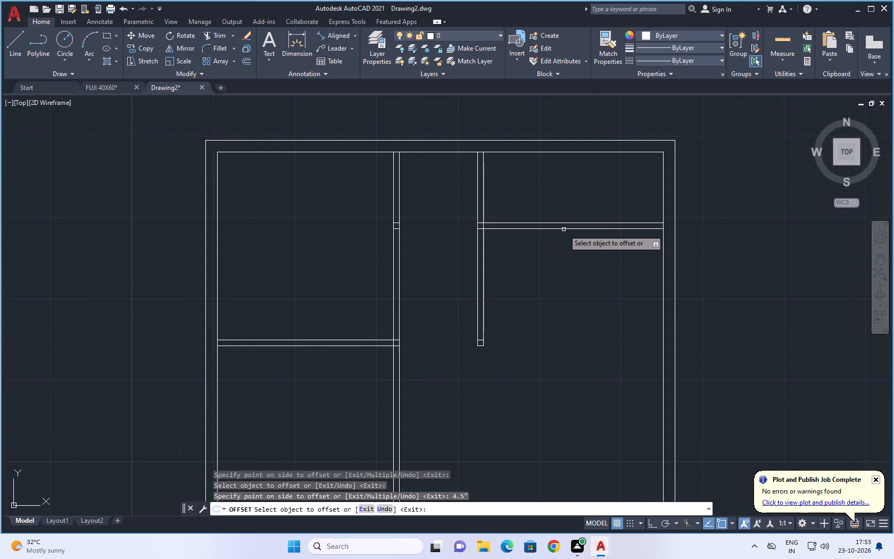
pyautogui.click(564, 229)
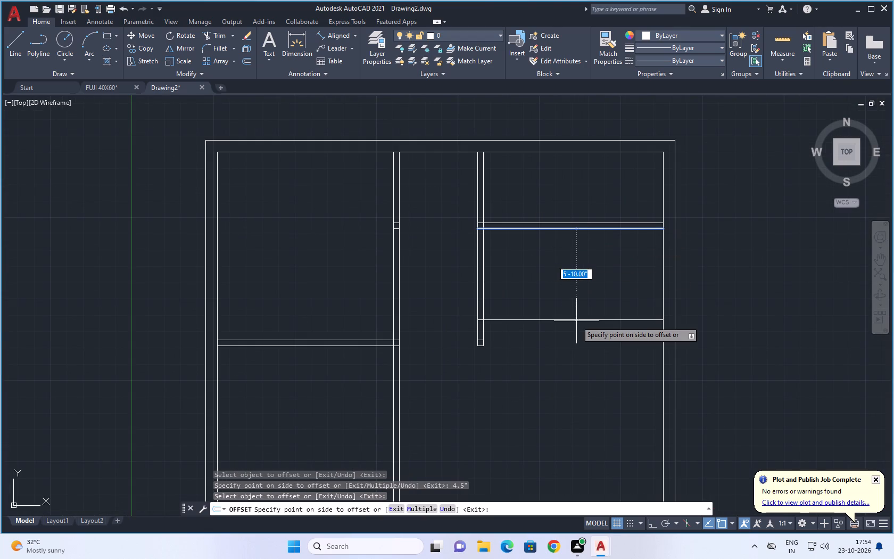
pyautogui.write("12'")
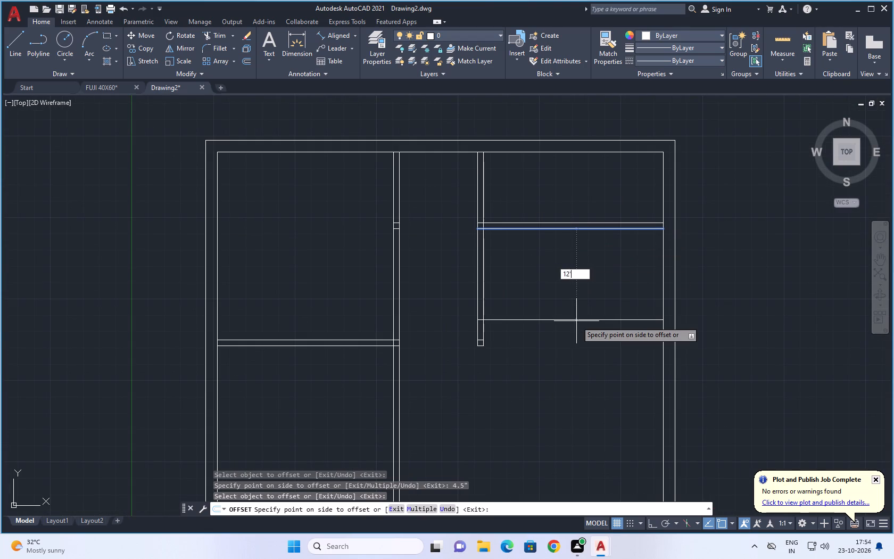
pyautogui.press('Return')
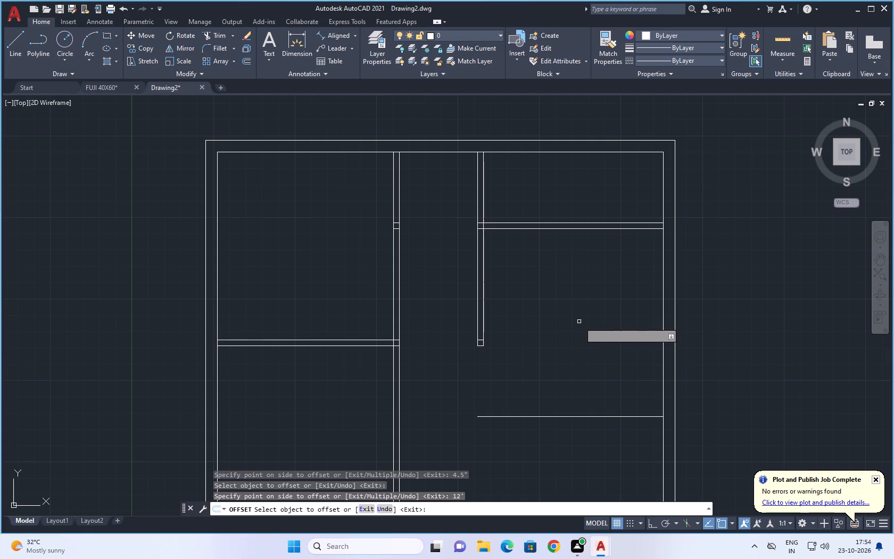
pyautogui.scroll(-1, 581, 322)
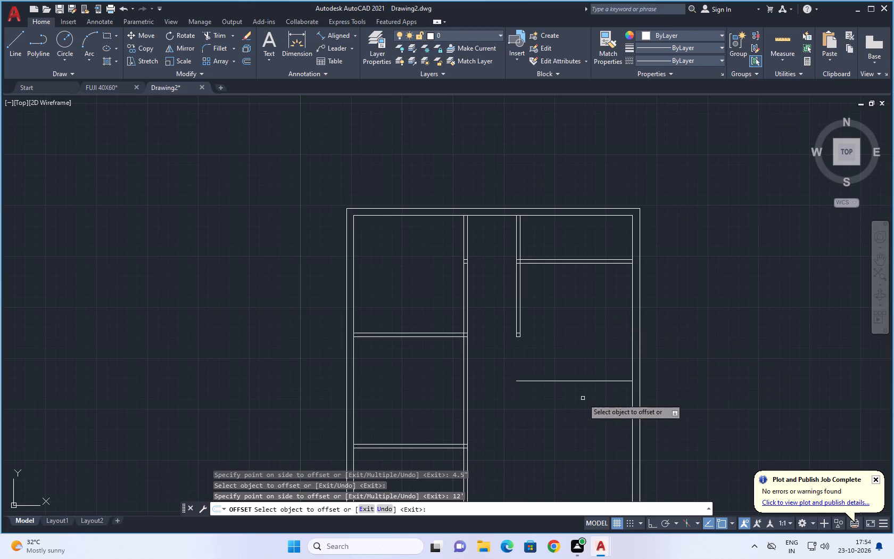
pyautogui.scroll(1, 581, 398)
pyautogui.click(581, 371)
pyautogui.write('4.5"')
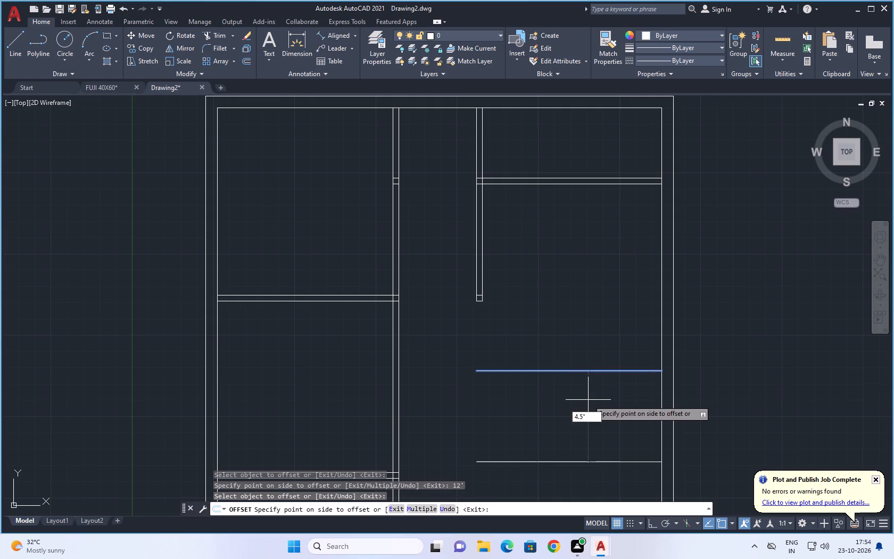
pyautogui.press('Return')
# Offset the east outer wall's inner line 6' west into the plan.
pyautogui.scroll(-2, 553, 418)
pyautogui.moveTo(558, 433); pyautogui.dragTo(533, 323, button='middle')
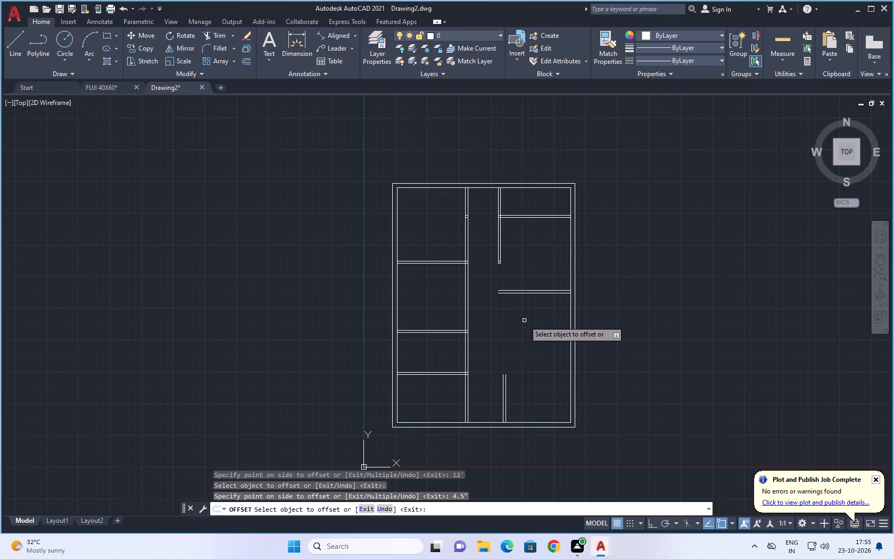
pyautogui.moveTo(537, 391); pyautogui.dragTo(519, 348, button='middle')
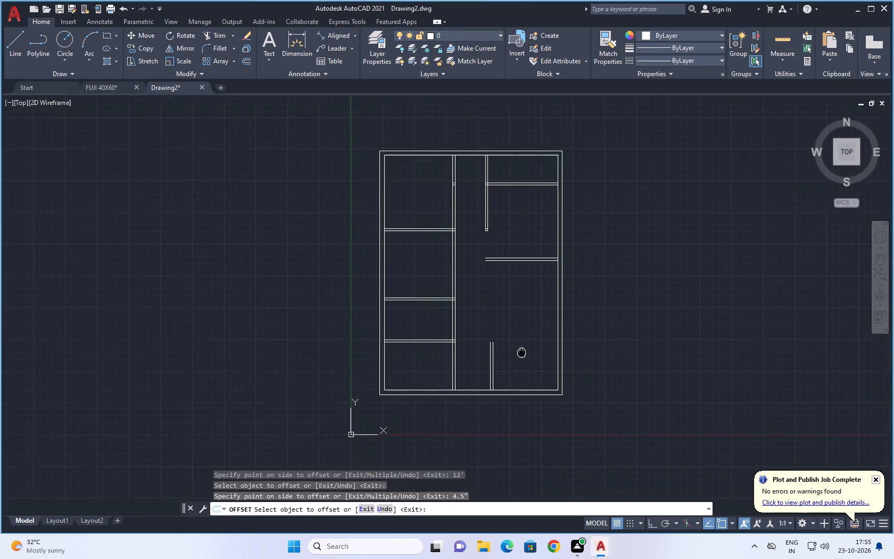
pyautogui.moveTo(519, 348); pyautogui.dragTo(511, 332, button='middle')
pyautogui.scroll(3, 531, 345)
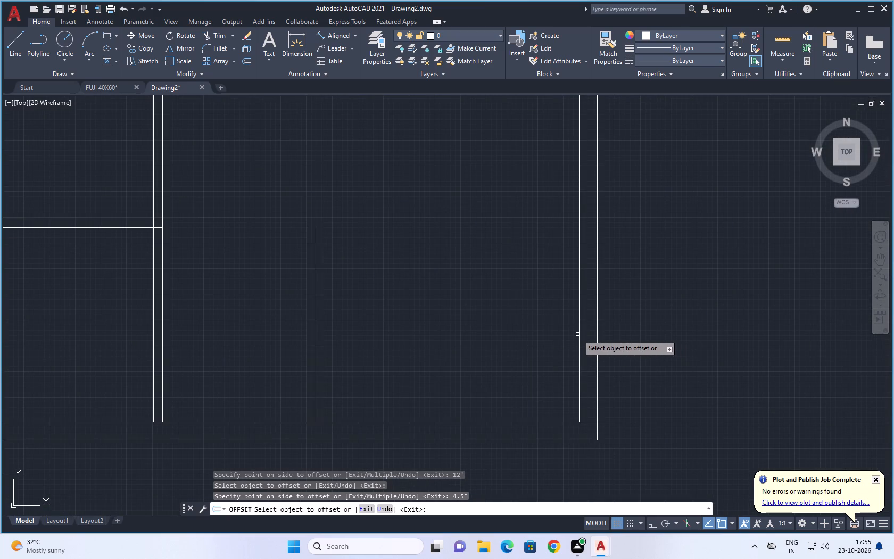
pyautogui.click(579, 334)
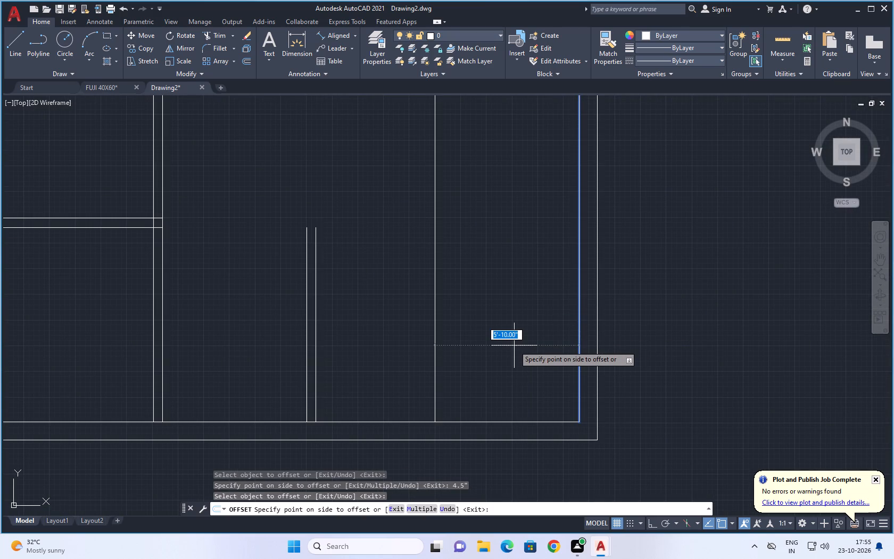
pyautogui.write("6'")
pyautogui.press('Return')
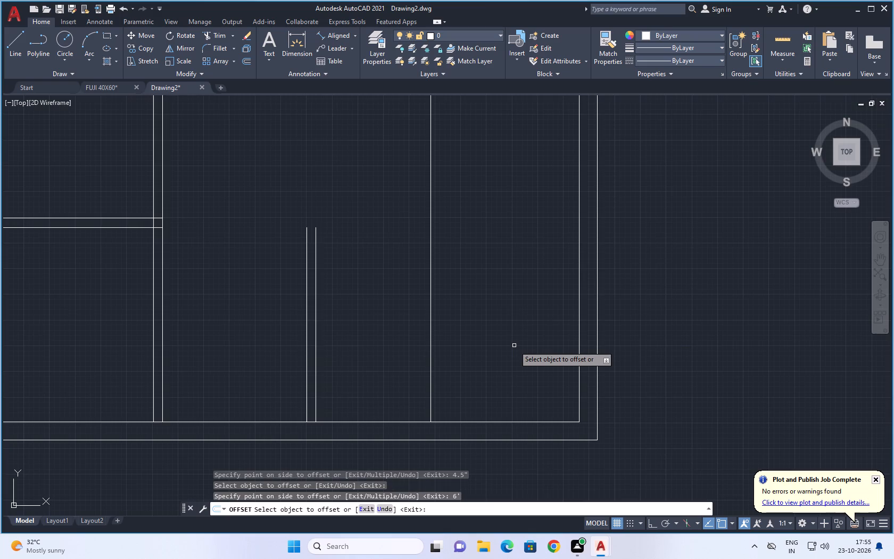
pyautogui.scroll(-2, 514, 346)
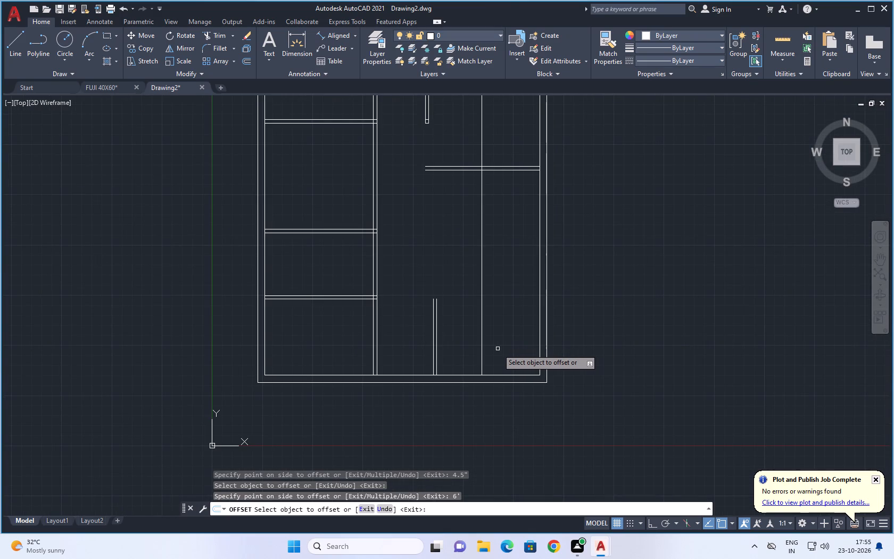
# Offset the new vertical line near the east outer wall 4.5" west to form a partition.
pyautogui.scroll(1, 490, 354)
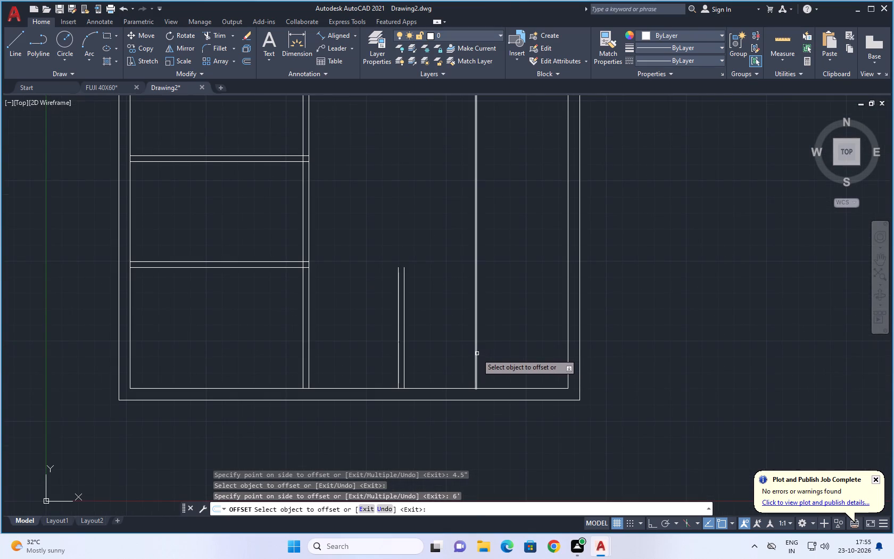
pyautogui.click(477, 354)
pyautogui.write('4.5"')
pyautogui.press('Return')
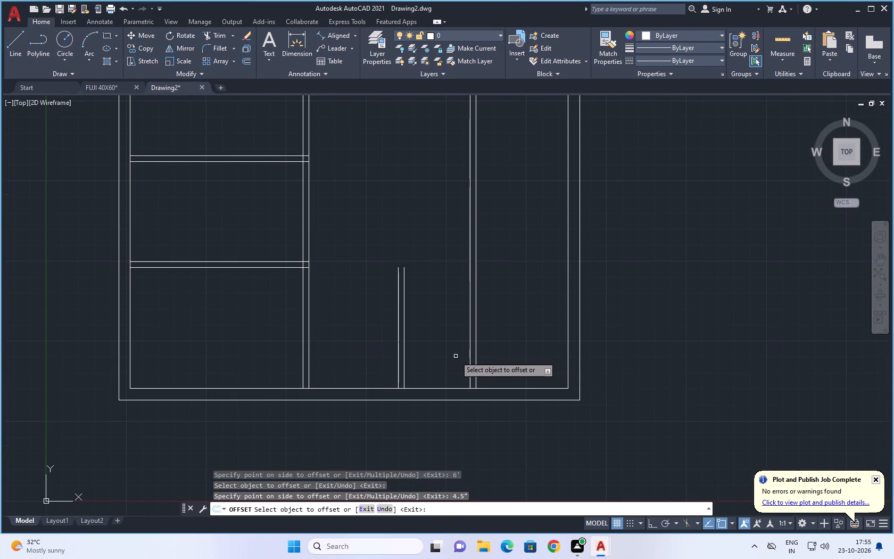
# Offset the south outer wall's inner line 5'6" north, and the resulting line 4.5" further north to form a horizontal partition.
pyautogui.scroll(-1, 467, 362)
pyautogui.moveTo(460, 351); pyautogui.dragTo(460, 333, button='middle')
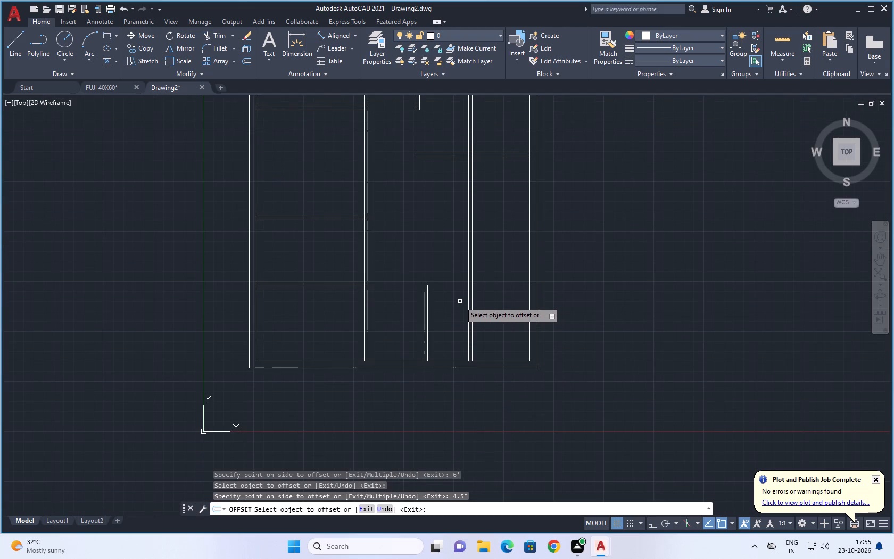
pyautogui.scroll(-1, 461, 301)
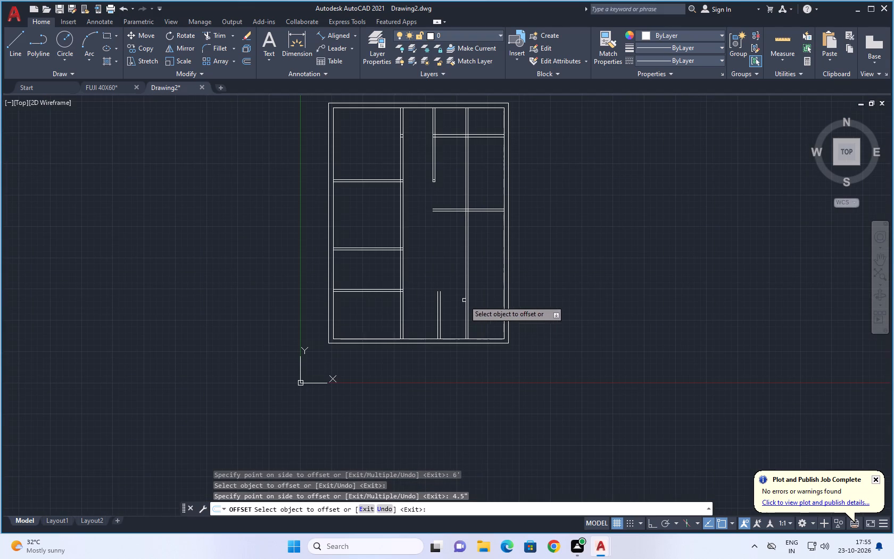
pyautogui.moveTo(594, 299); pyautogui.dragTo(586, 285, button='middle')
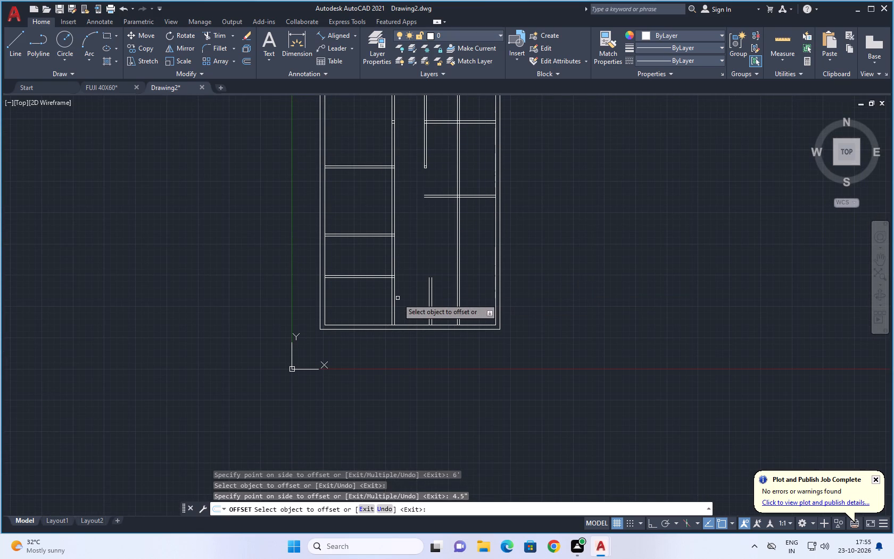
pyautogui.moveTo(550, 231); pyautogui.dragTo(539, 303, button='middle')
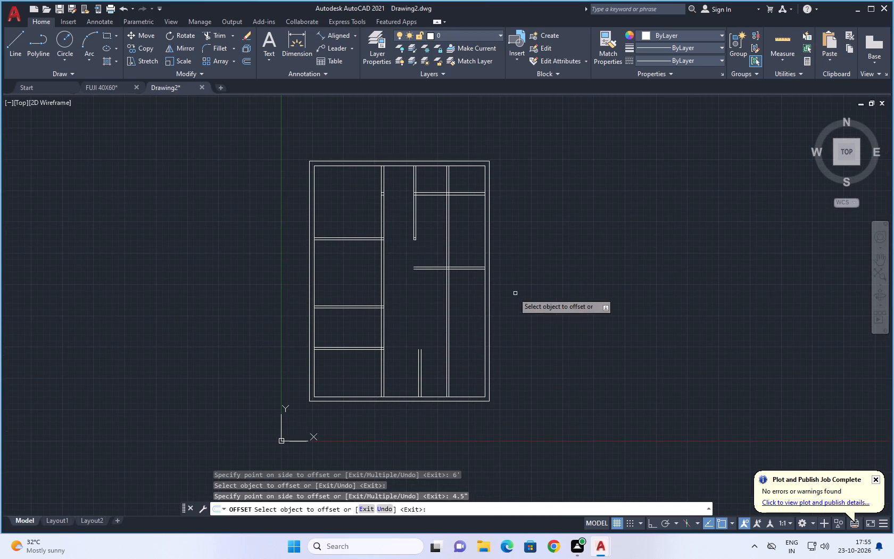
pyautogui.click(401, 396)
pyautogui.click(399, 397)
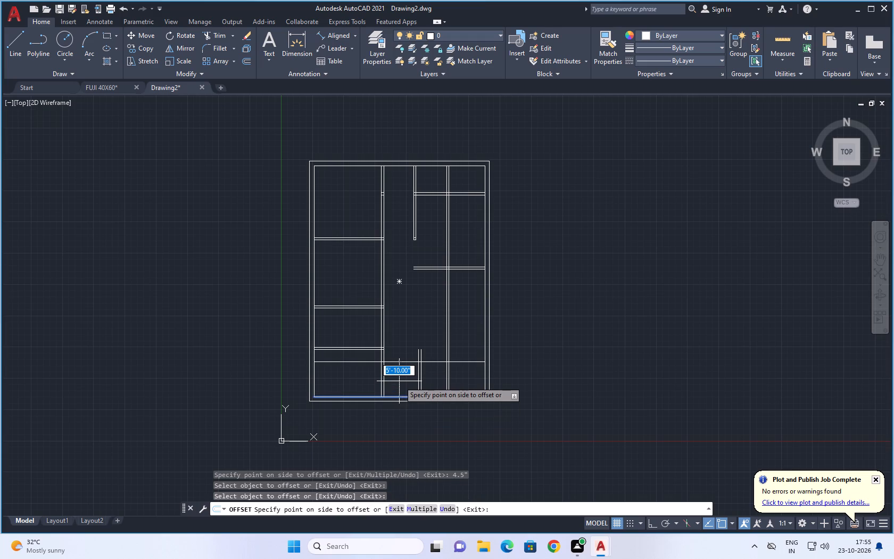
pyautogui.write('5\'6"')
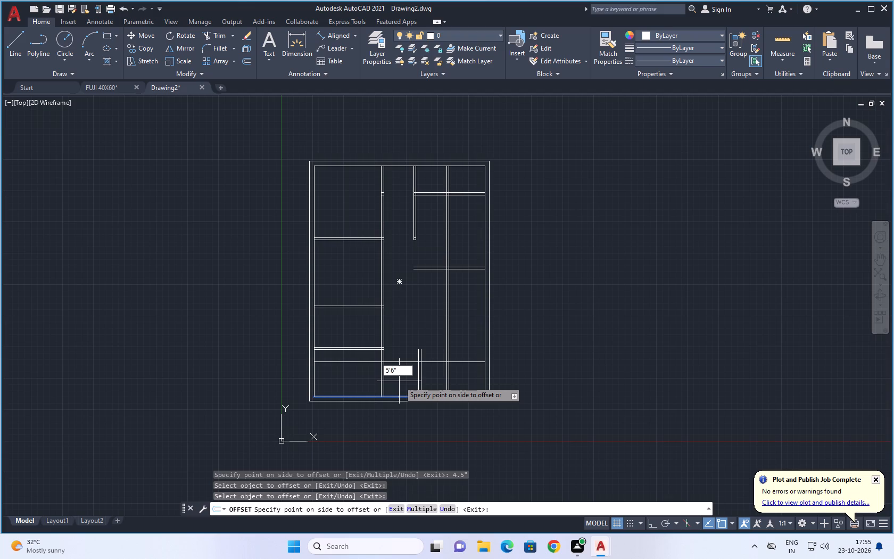
pyautogui.press('Return')
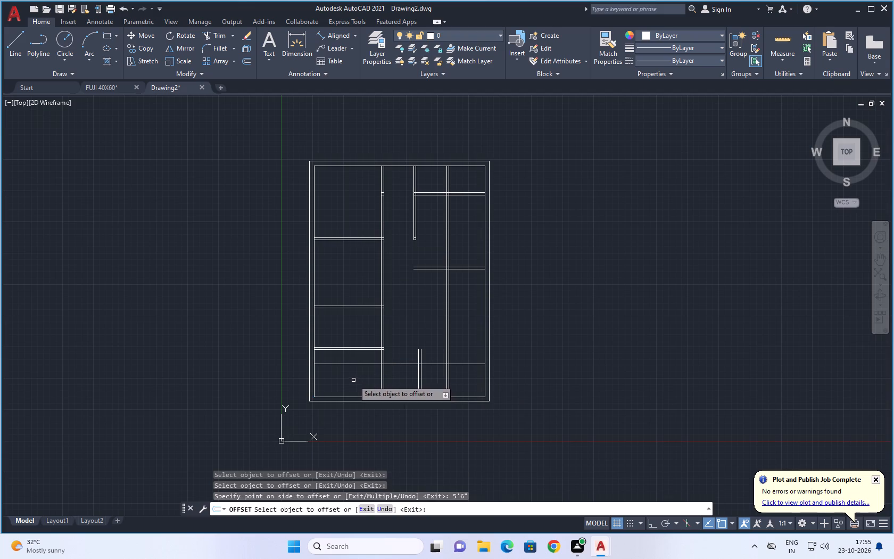
pyautogui.click(400, 363)
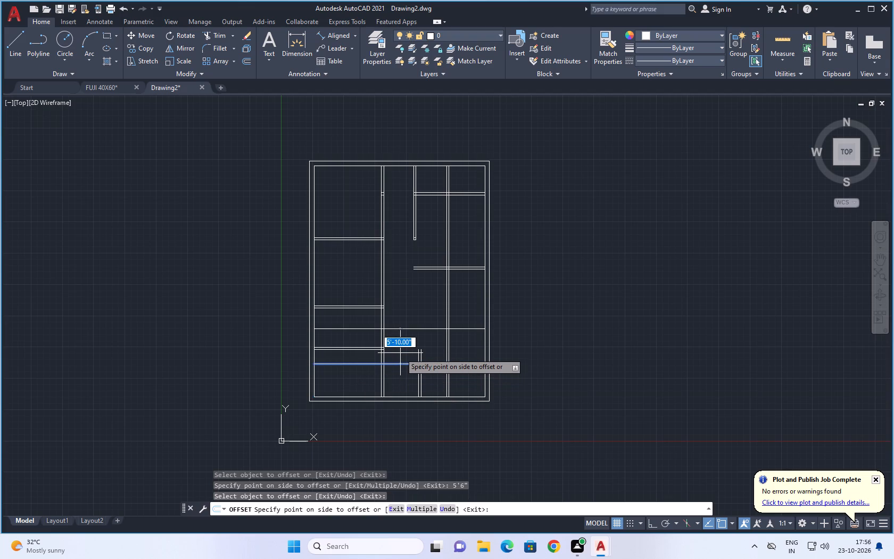
pyautogui.write('4.5"')
pyautogui.press('Return')
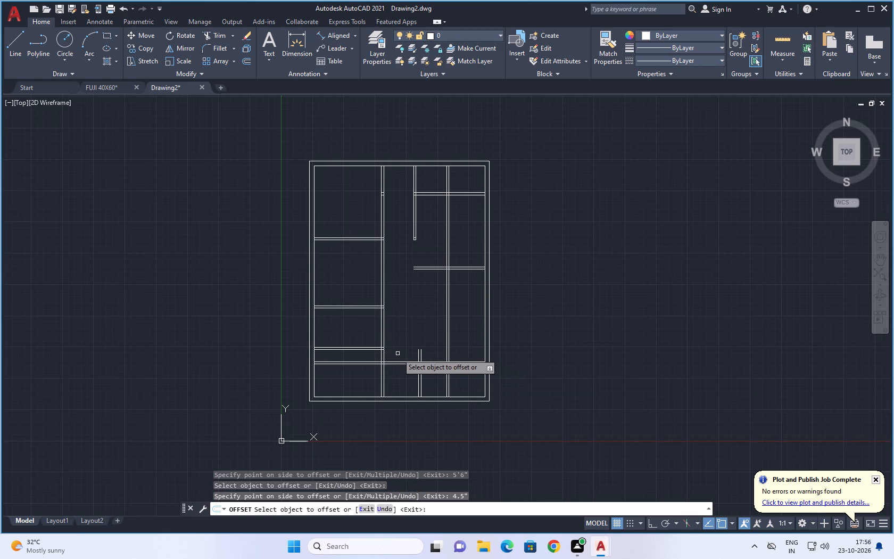
# Quick-measure the space between the eastern vertical partition and the east wall, in the northeast of the plan.
pyautogui.scroll(1, 397, 354)
pyautogui.moveTo(418, 352); pyautogui.dragTo(417, 335, button='middle')
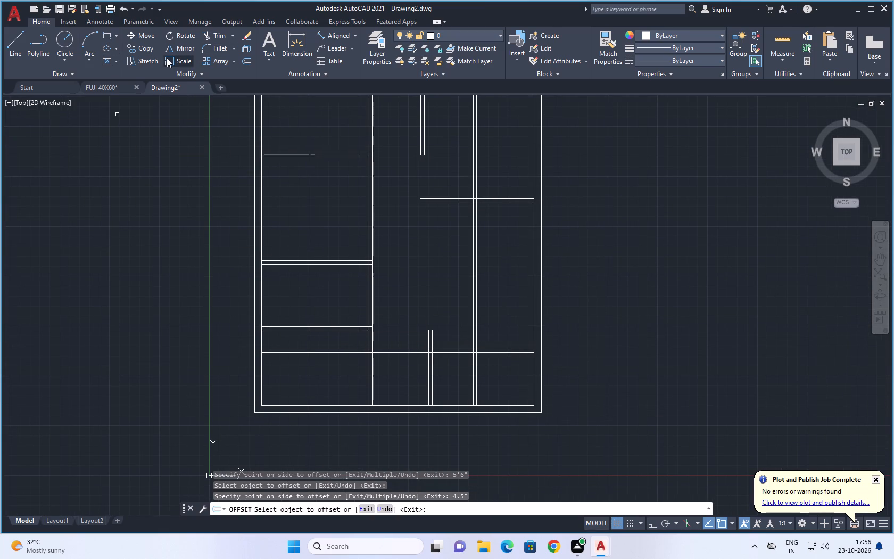
pyautogui.click(782, 40)
pyautogui.scroll(-2, 544, 153)
pyautogui.moveTo(580, 179); pyautogui.dragTo(537, 297, button='middle')
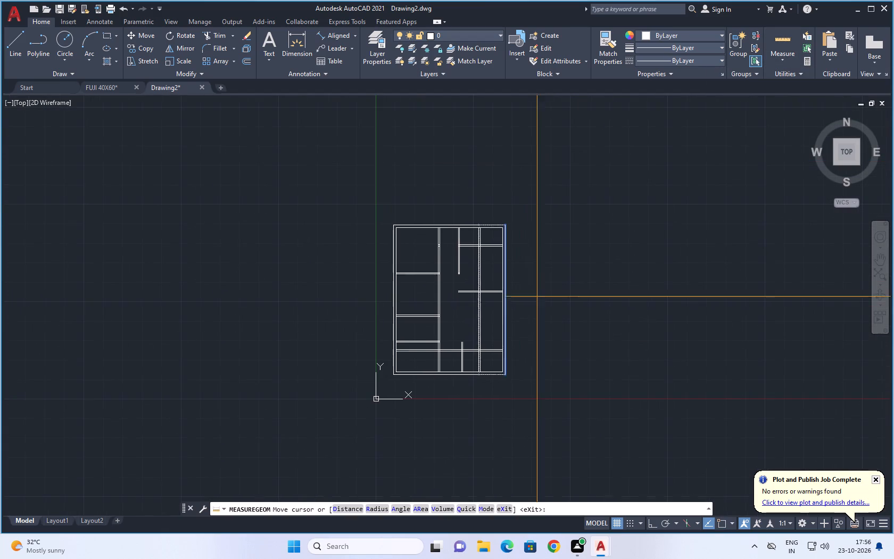
pyautogui.scroll(2, 469, 262)
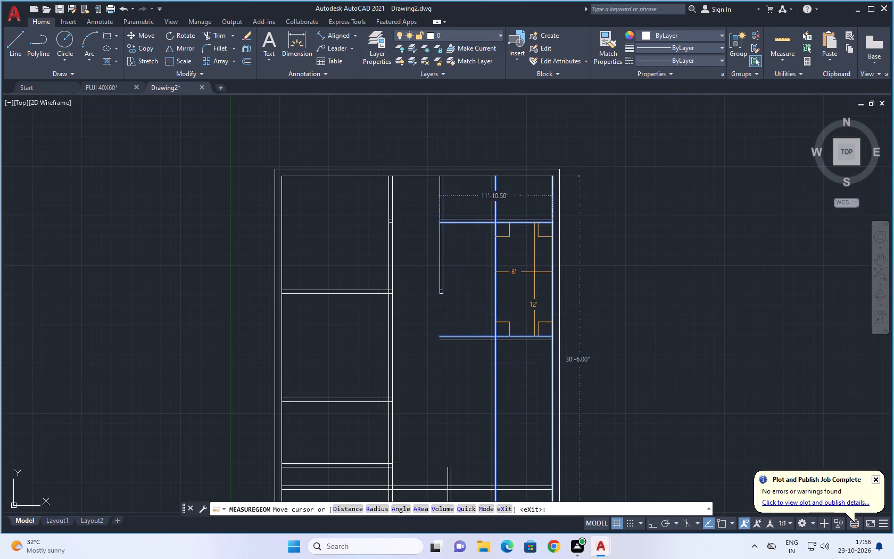
pyautogui.press('Escape')
pyautogui.press('Escape')
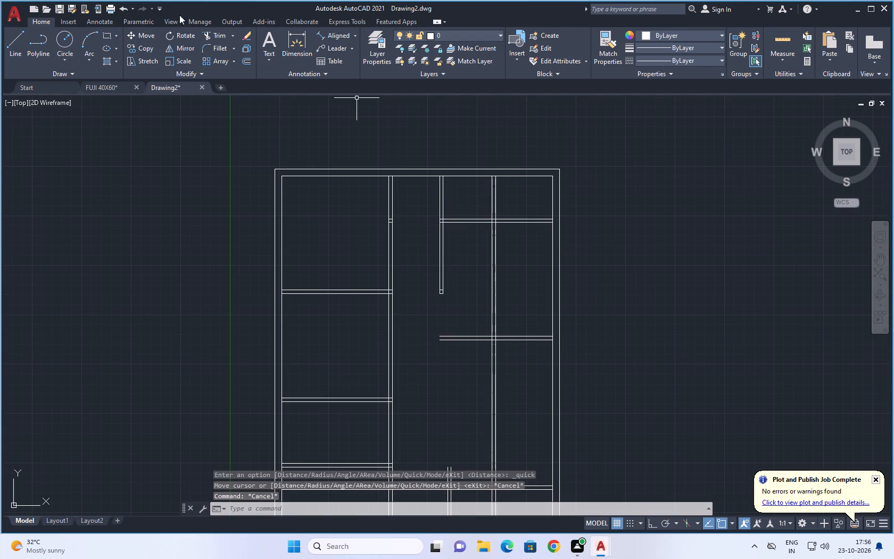
# Trim the eastern vertical partition between the two northeast horizontal partitions and from the upper one to the north wall.
pyautogui.click(217, 32)
pyautogui.moveTo(515, 264); pyautogui.dragTo(469, 307)
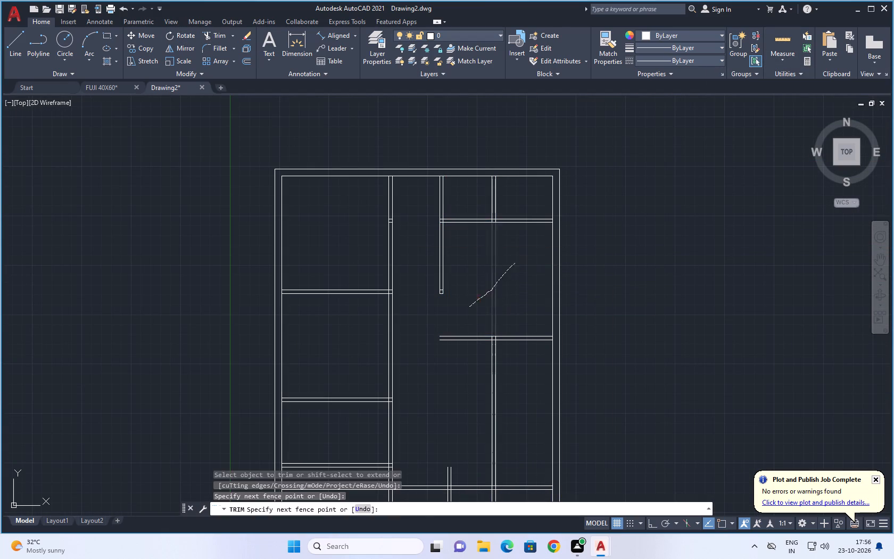
pyautogui.moveTo(511, 195); pyautogui.dragTo(478, 201)
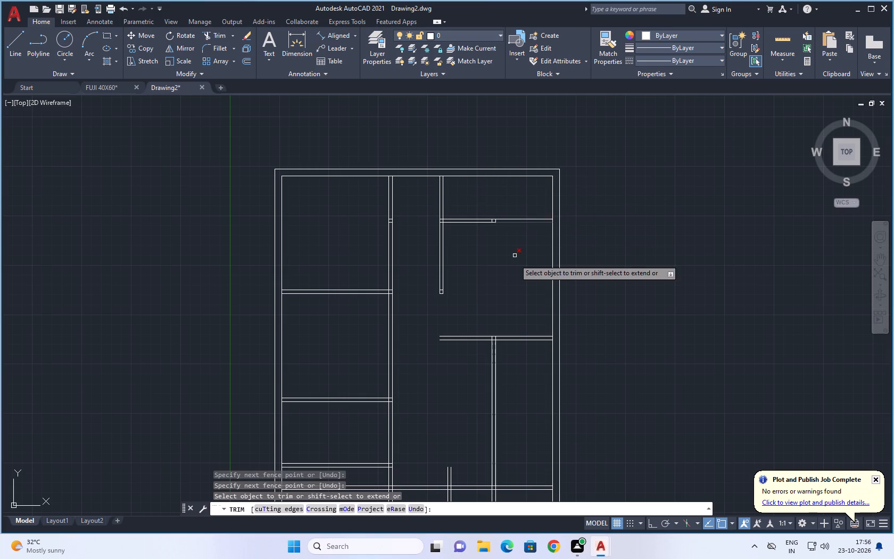
# Quick-measure the northeast room between the two horizontal partitions.
pyautogui.scroll(1, 514, 270)
pyautogui.click(775, 45)
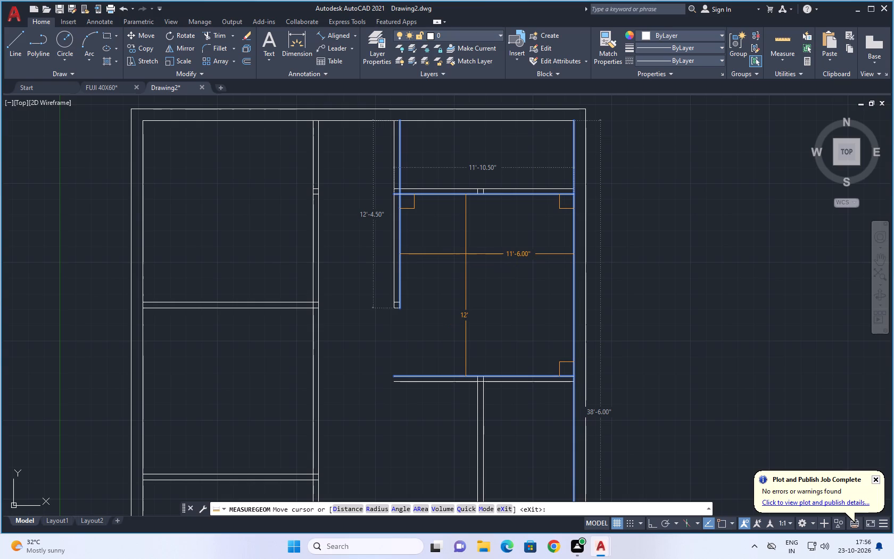
pyautogui.press('Escape')
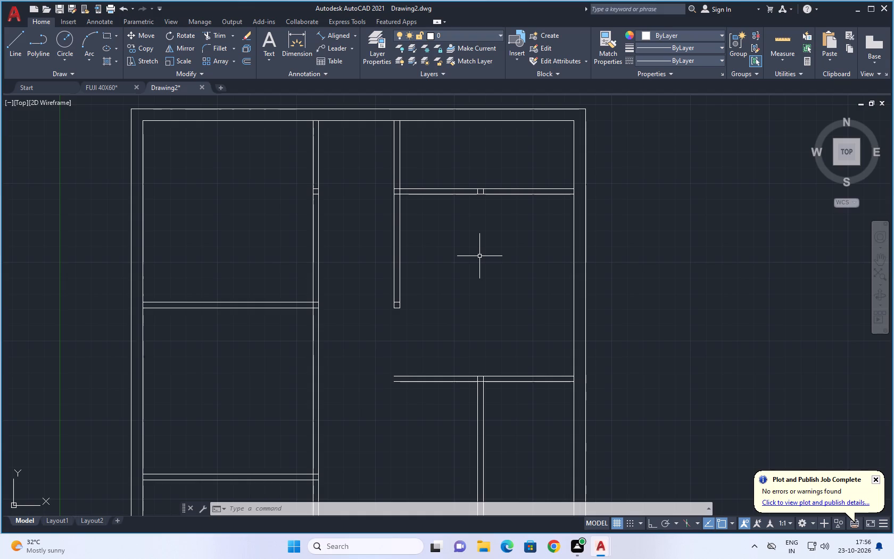
# Trim the southern horizontal partition out of the southwest room, and the short vertical partition's ends projecting north of it.
pyautogui.scroll(-3, 476, 258)
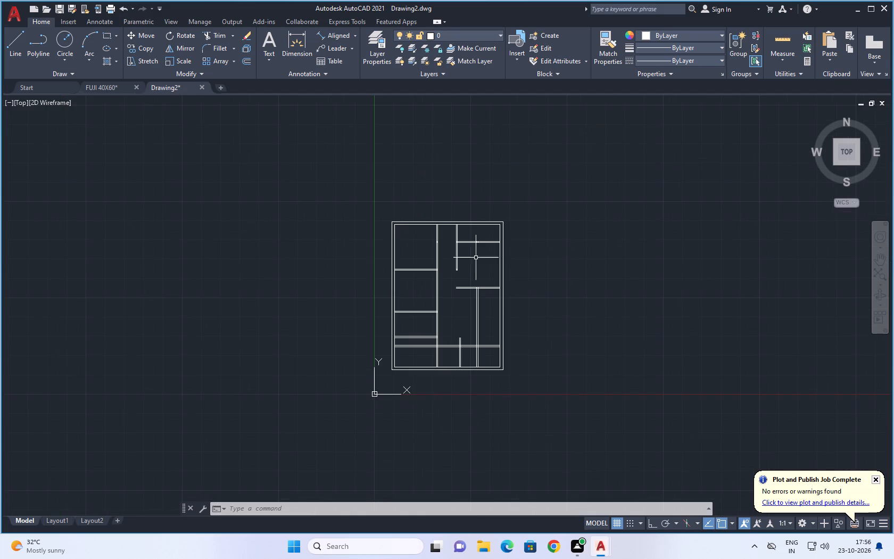
pyautogui.moveTo(605, 359); pyautogui.dragTo(580, 284, button='middle')
pyautogui.scroll(3, 454, 294)
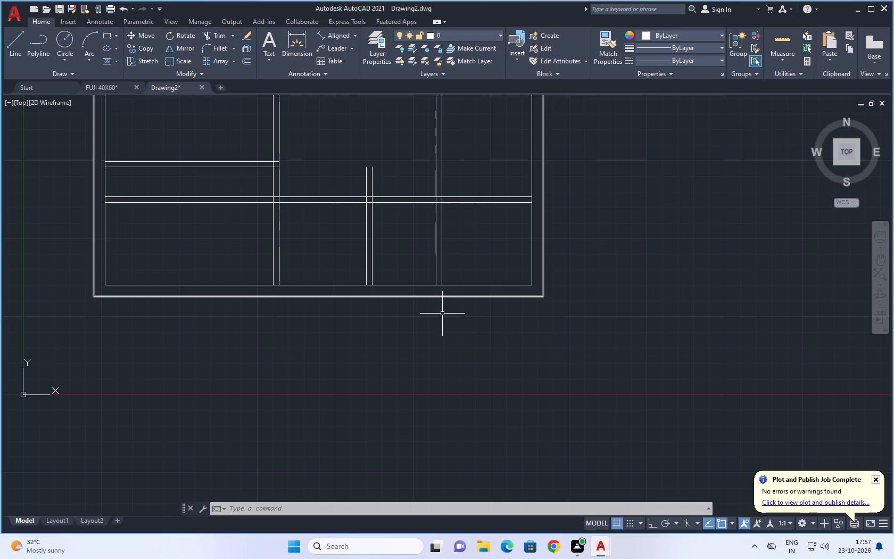
pyautogui.moveTo(441, 314); pyautogui.dragTo(481, 351, button='middle')
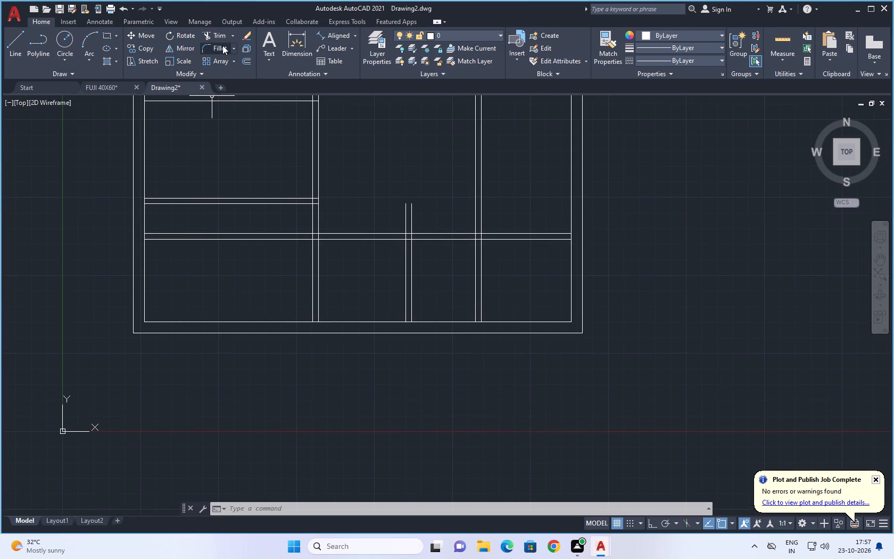
pyautogui.click(219, 36)
pyautogui.moveTo(246, 214); pyautogui.dragTo(246, 260)
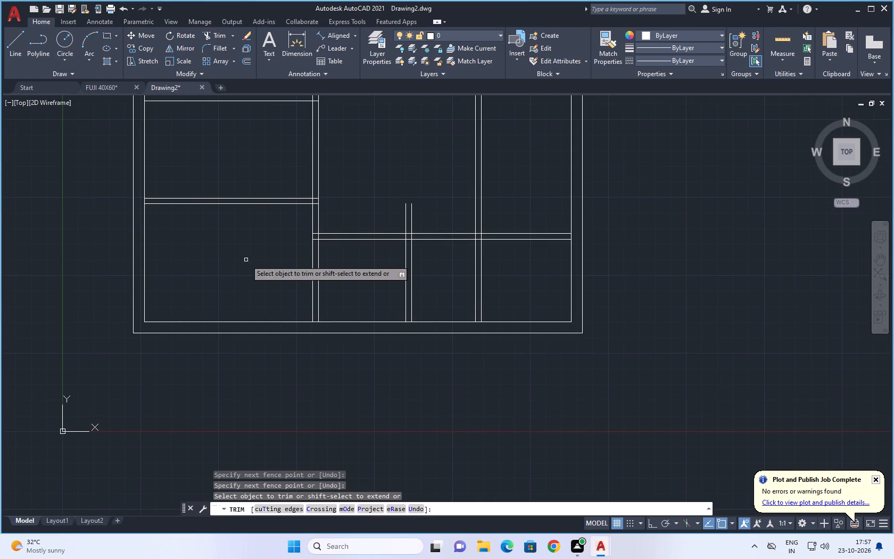
pyautogui.moveTo(394, 213); pyautogui.dragTo(429, 215)
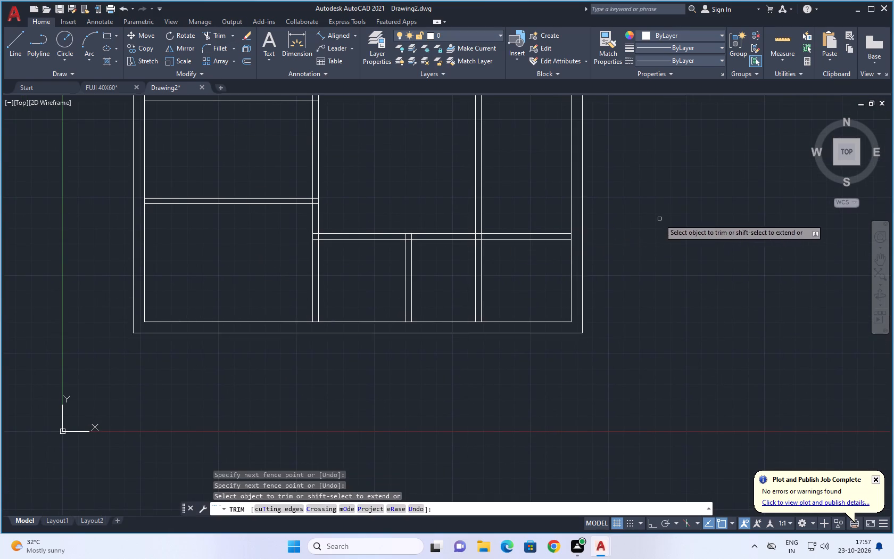
# Trim the eastern vertical partition between the southern horizontal partition and the northeast room's south partition.
pyautogui.moveTo(672, 215); pyautogui.dragTo(668, 226, button='middle')
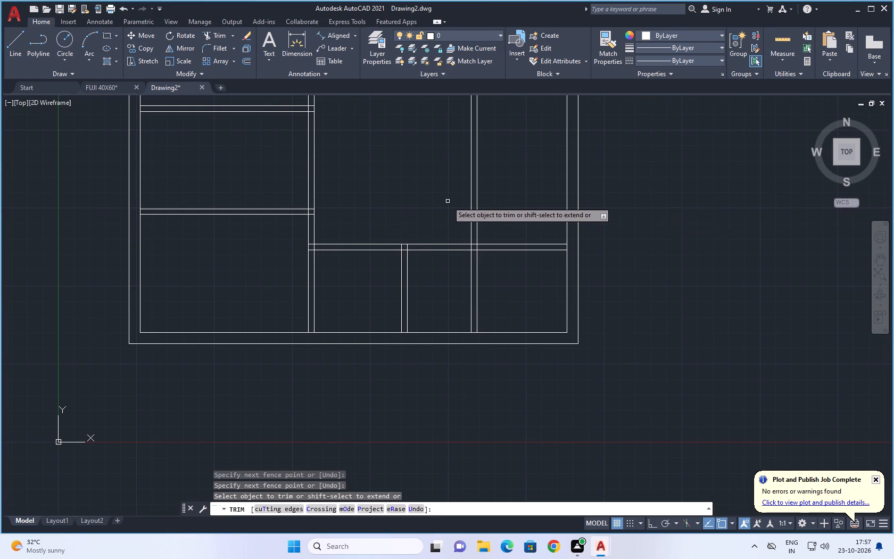
pyautogui.moveTo(449, 198); pyautogui.dragTo(502, 190)
pyautogui.scroll(-2, 618, 184)
pyautogui.moveTo(659, 167); pyautogui.dragTo(600, 254, button='middle')
pyautogui.moveTo(625, 236); pyautogui.dragTo(583, 248, button='middle')
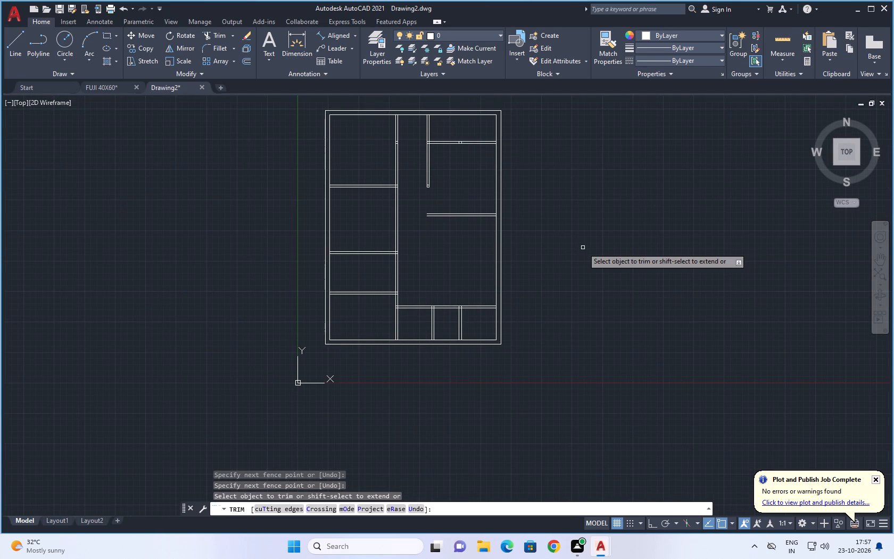
pyautogui.scroll(1, 458, 250)
pyautogui.moveTo(457, 250); pyautogui.dragTo(444, 298, button='middle')
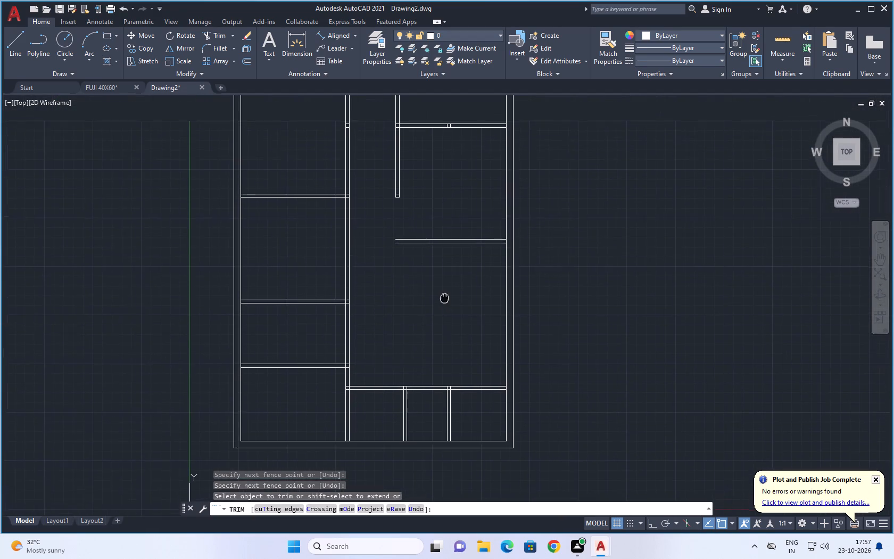
pyautogui.moveTo(444, 298); pyautogui.dragTo(434, 359, button='middle')
pyautogui.press('Escape')
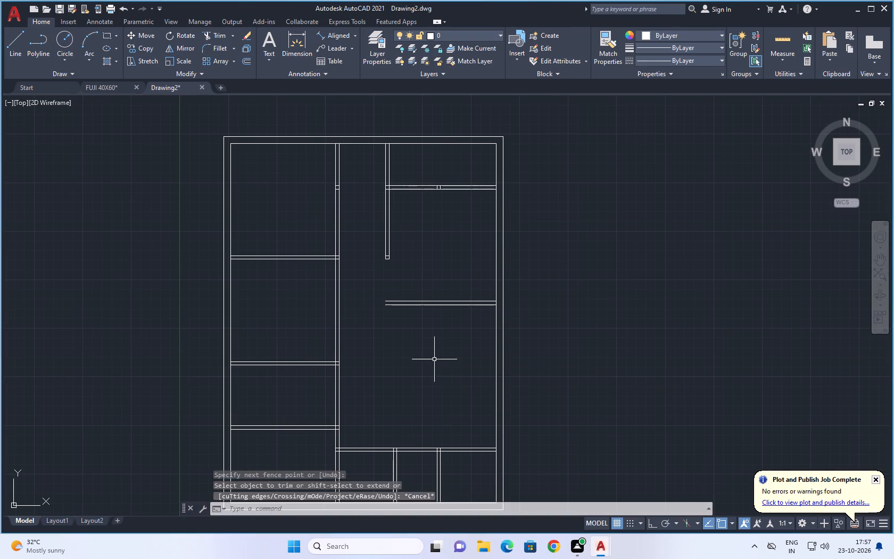
pyautogui.press('Escape')
# Extend both lines of the northeast room's west partition south to the far line of the room's south partition.
pyautogui.write('EX')
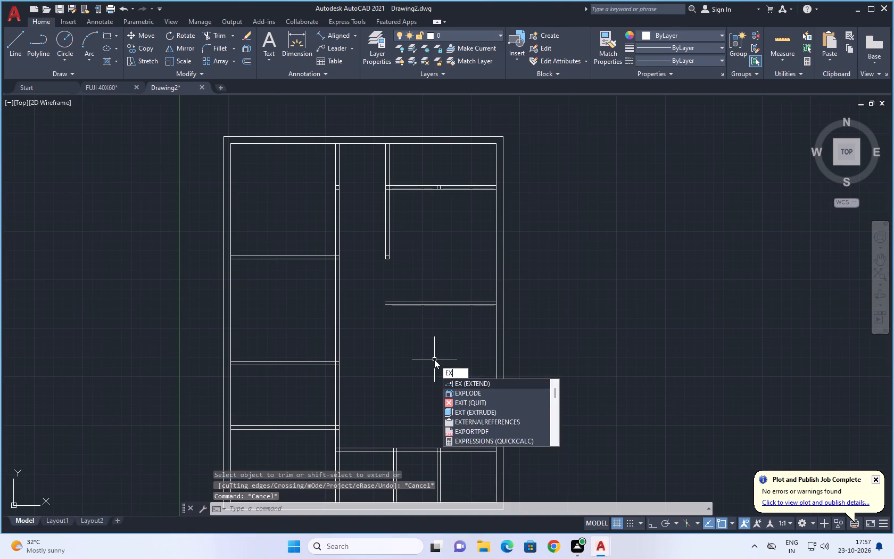
pyautogui.press('space')
pyautogui.moveTo(364, 243); pyautogui.dragTo(411, 244)
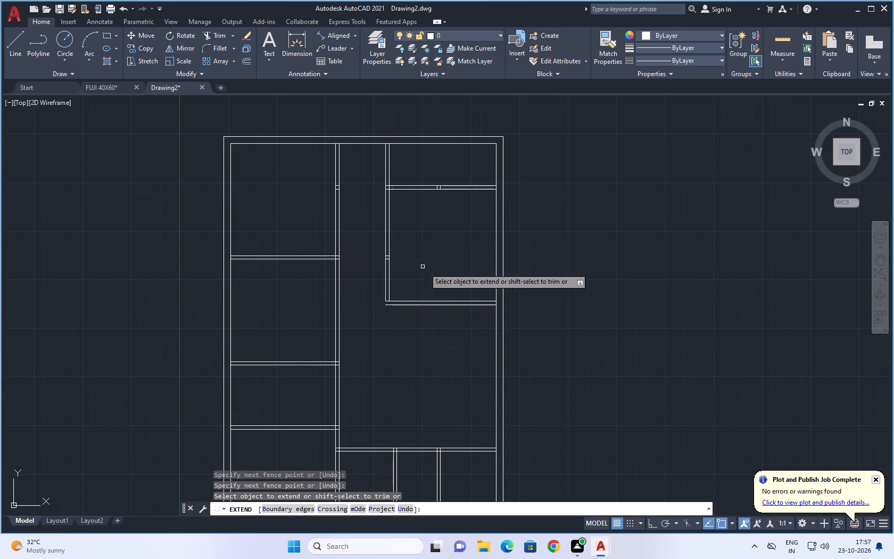
pyautogui.press('Escape')
pyautogui.press('space')
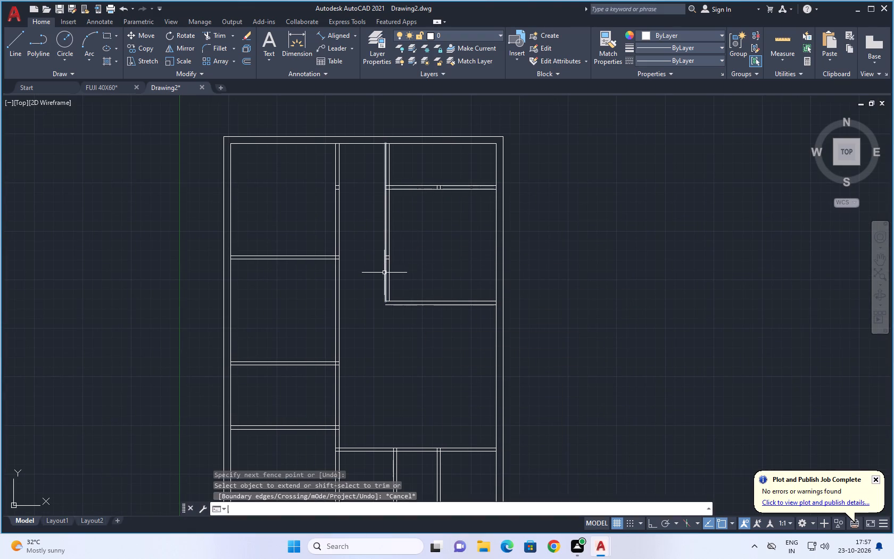
pyautogui.moveTo(377, 275); pyautogui.dragTo(413, 283)
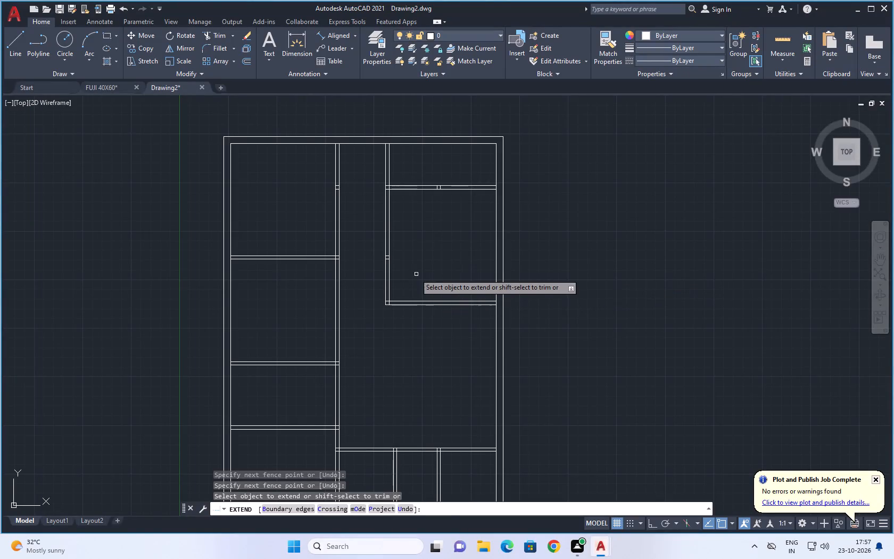
pyautogui.scroll(2, 410, 271)
pyautogui.press('Escape')
pyautogui.press('Escape')
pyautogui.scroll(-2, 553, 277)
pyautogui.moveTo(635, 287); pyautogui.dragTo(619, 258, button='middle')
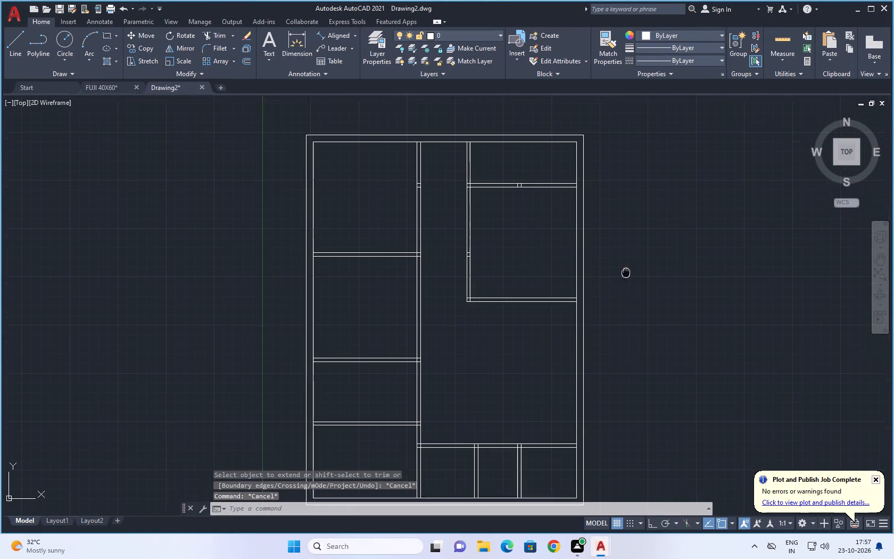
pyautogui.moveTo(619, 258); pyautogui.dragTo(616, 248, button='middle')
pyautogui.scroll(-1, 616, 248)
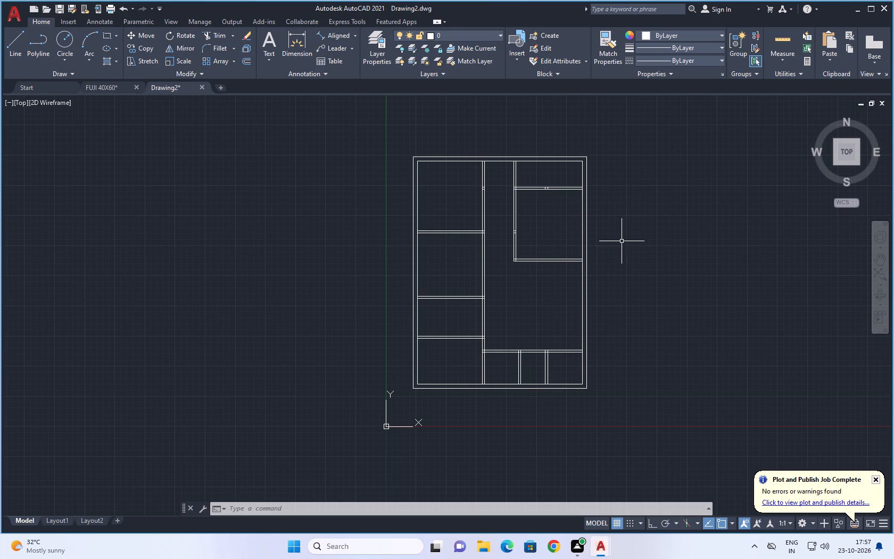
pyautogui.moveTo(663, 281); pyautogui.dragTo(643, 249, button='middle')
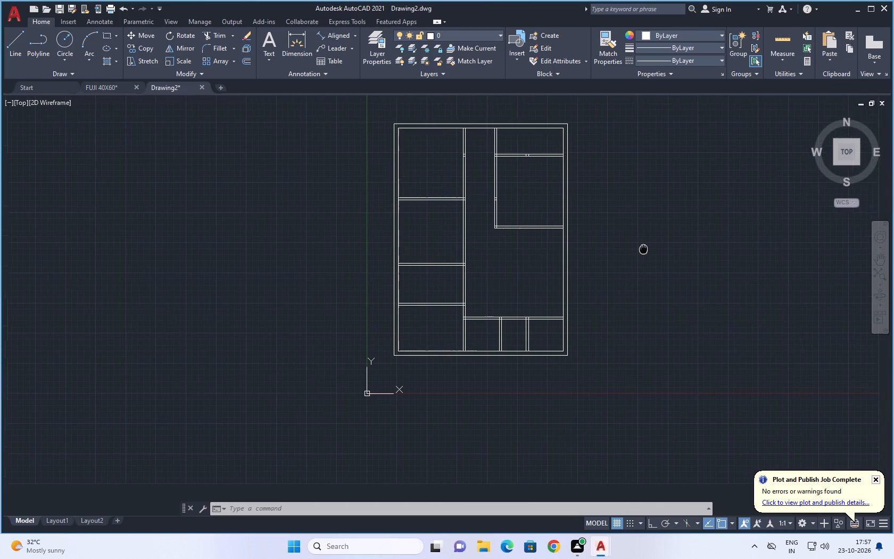
# Offset the west wall's inner line 3' east inside the room between the two southern horizontal partitions on the west side.
pyautogui.moveTo(643, 249); pyautogui.dragTo(640, 258, button='middle')
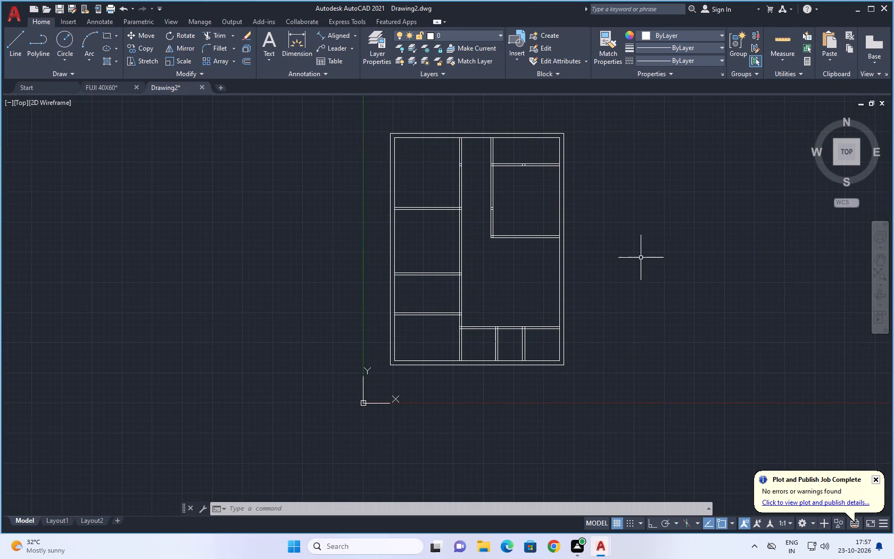
pyautogui.click(251, 60)
pyautogui.scroll(3, 385, 301)
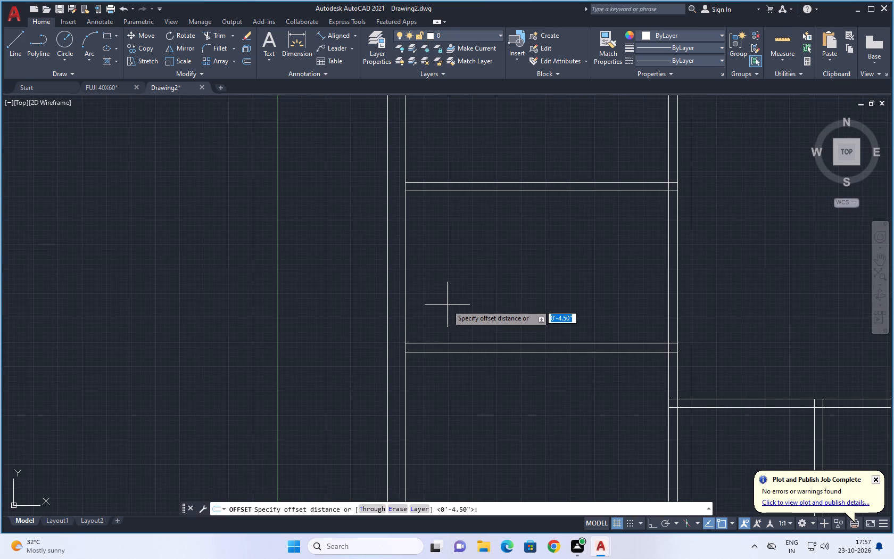
pyautogui.write("3'")
pyautogui.press('Return')
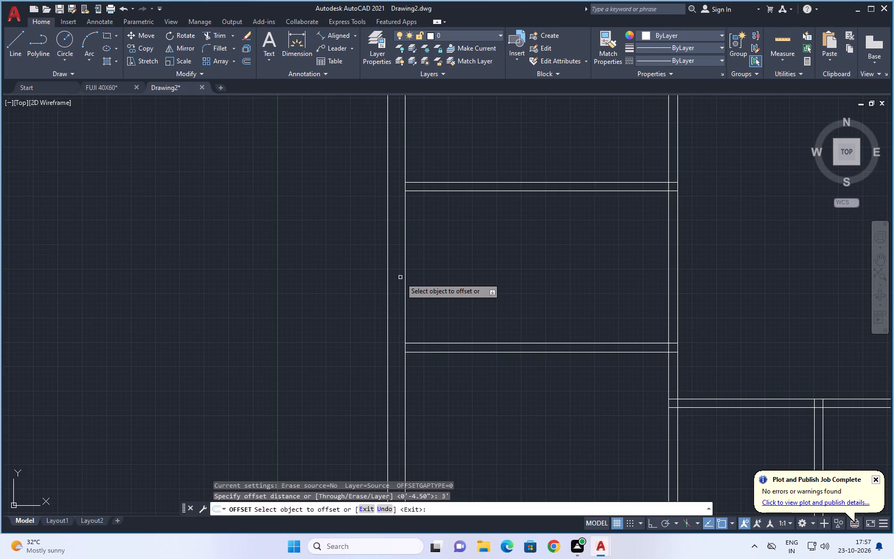
pyautogui.click(405, 277)
pyautogui.click(486, 281)
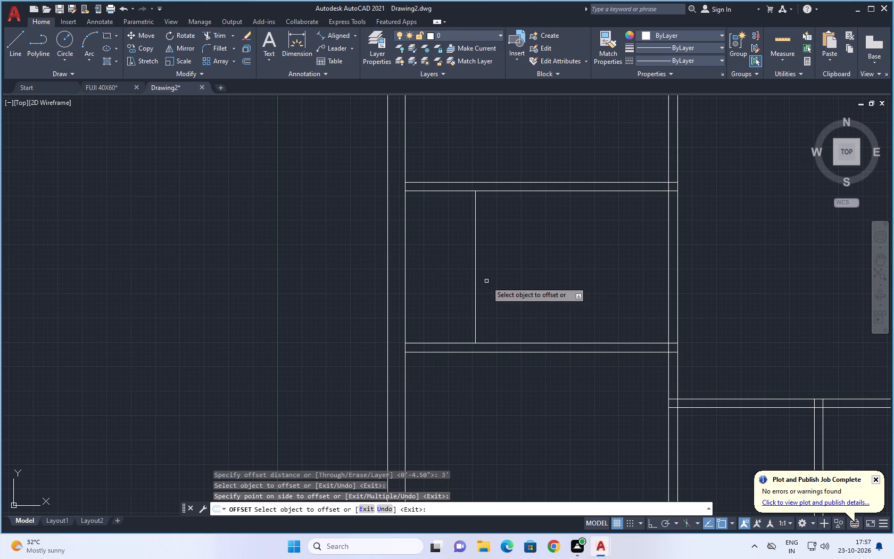
pyautogui.press('Escape')
pyautogui.press('Escape')
pyautogui.press('Escape')
# Offset the new vertical line east repeatedly at 1' spacing to make eight more stair tread lines up to the room's east partition.
pyautogui.press('o')
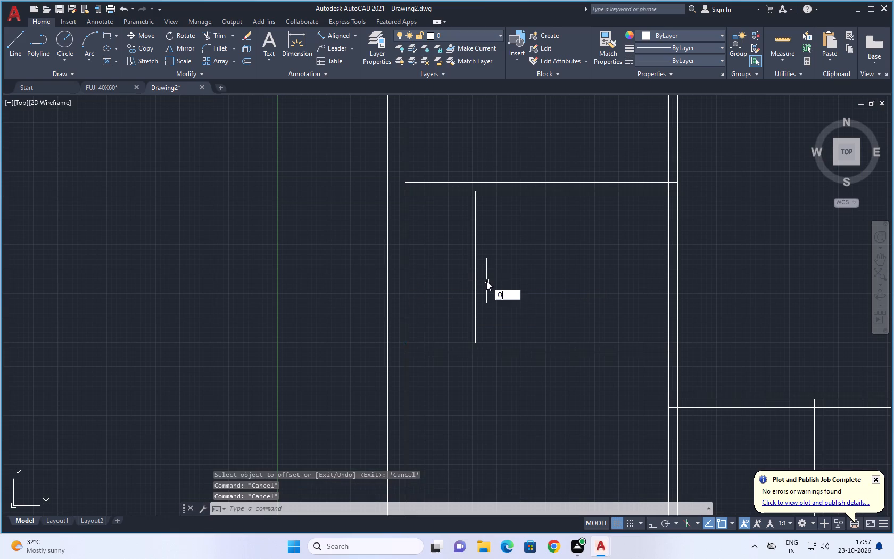
pyautogui.press('Return')
pyautogui.press('1')
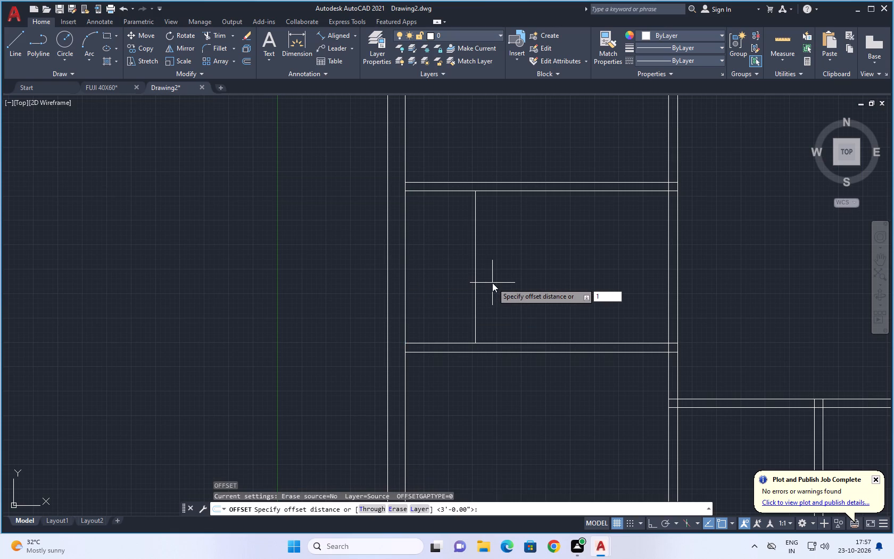
pyautogui.press("'")
pyautogui.press('Return')
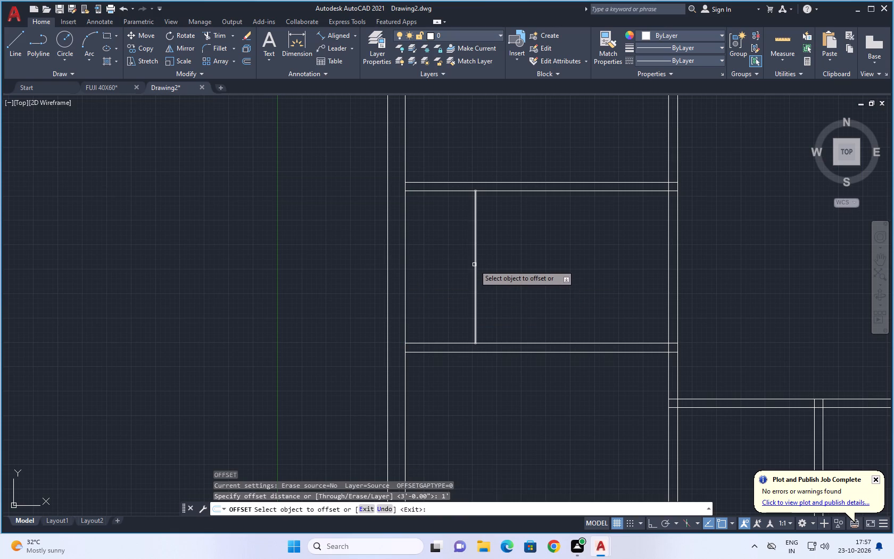
pyautogui.click(474, 265)
pyautogui.click(508, 270)
pyautogui.click(499, 273)
pyautogui.click(539, 275)
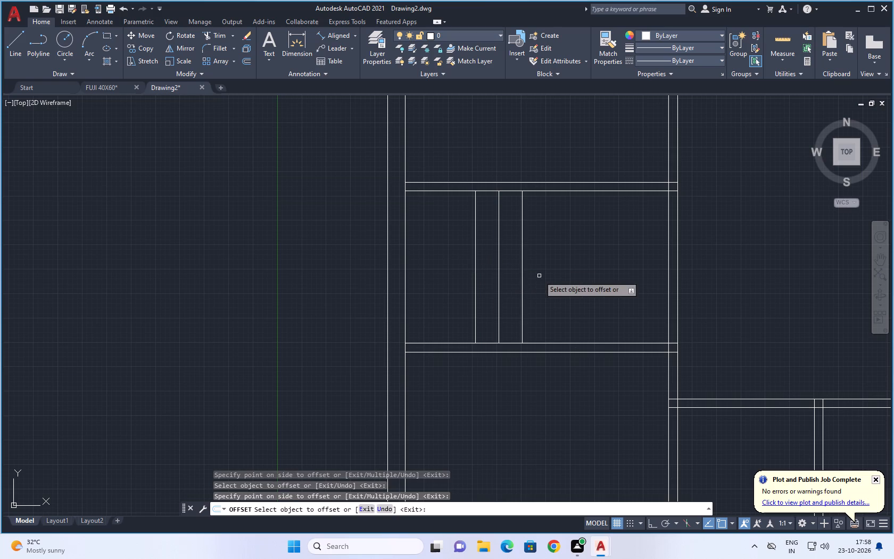
pyautogui.click(523, 277)
pyautogui.click(558, 277)
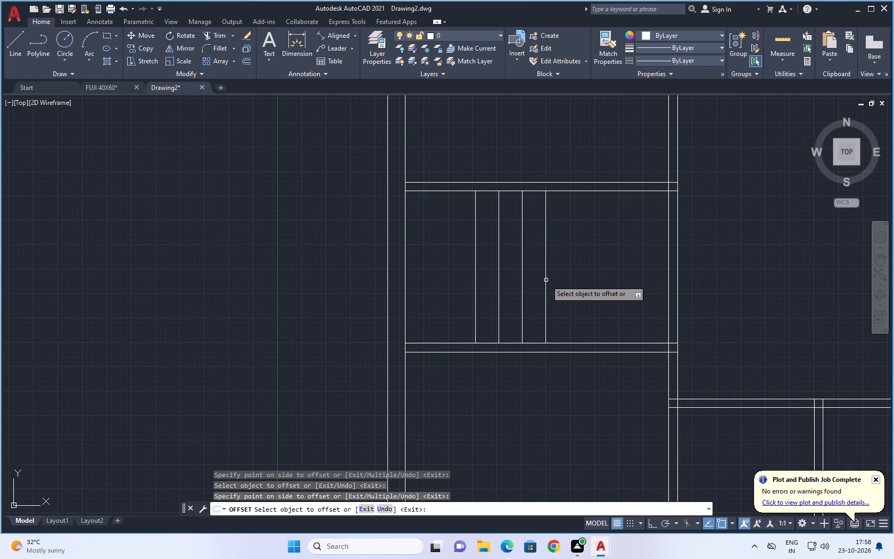
pyautogui.click(545, 281)
pyautogui.click(581, 282)
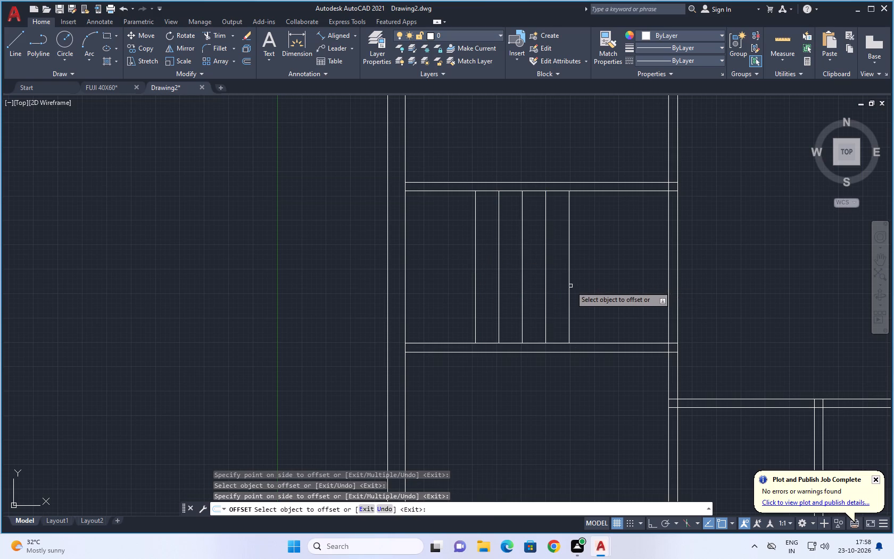
pyautogui.click(569, 289)
pyautogui.click(624, 289)
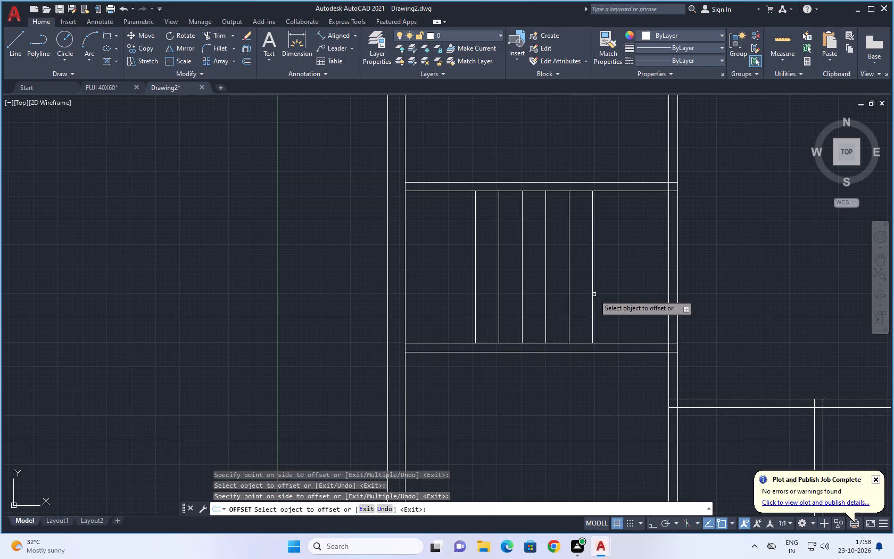
pyautogui.click(592, 294)
pyautogui.click(629, 295)
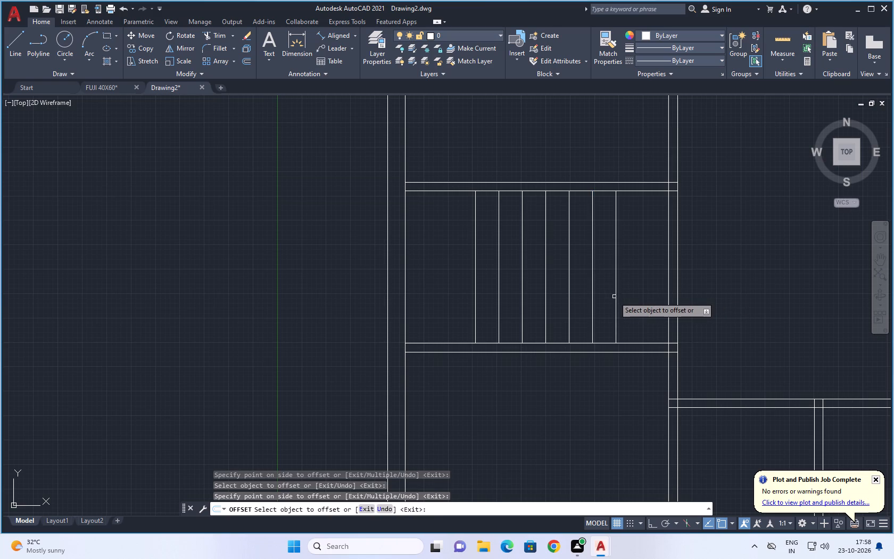
pyautogui.click(615, 297)
pyautogui.click(658, 294)
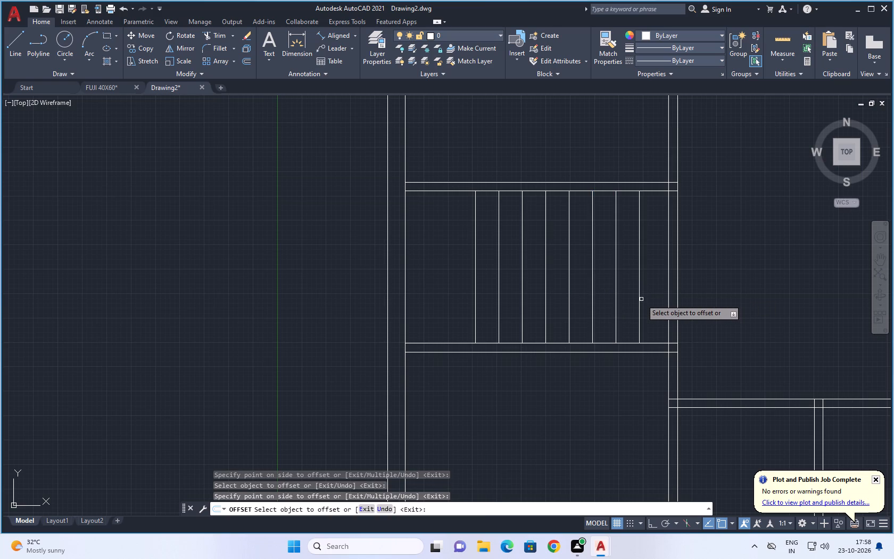
pyautogui.click(640, 301)
pyautogui.click(656, 301)
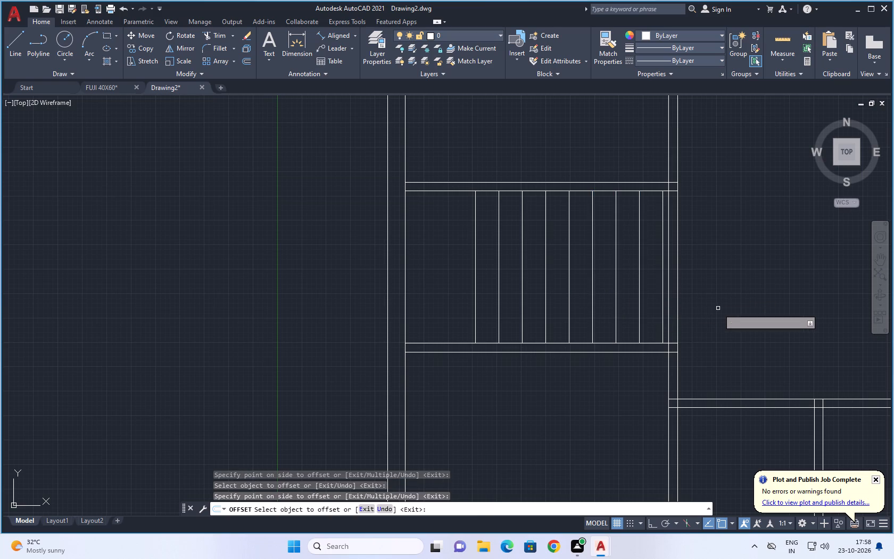
pyautogui.press('Escape')
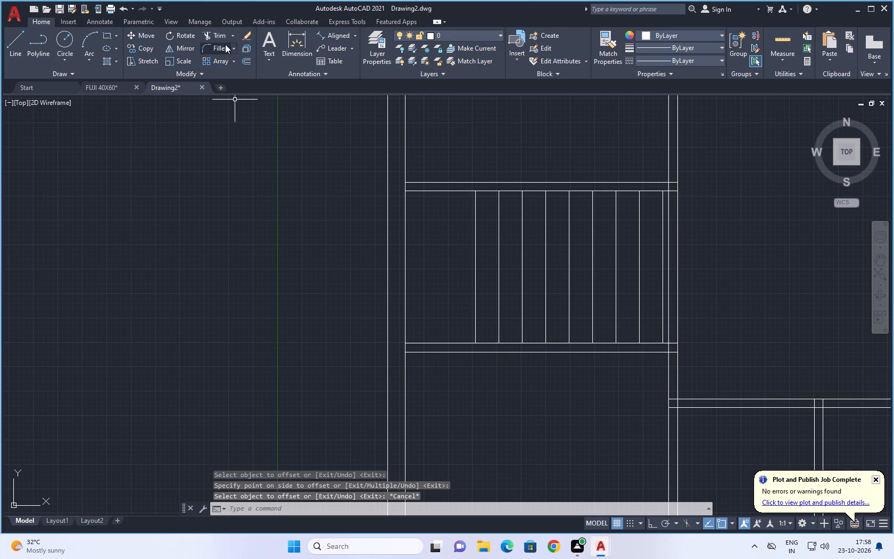
# Trim the inner line of the stair room's east partition between the horizontal partitions, including its short pieces inside both partitions.
pyautogui.click(214, 37)
pyautogui.click(668, 252)
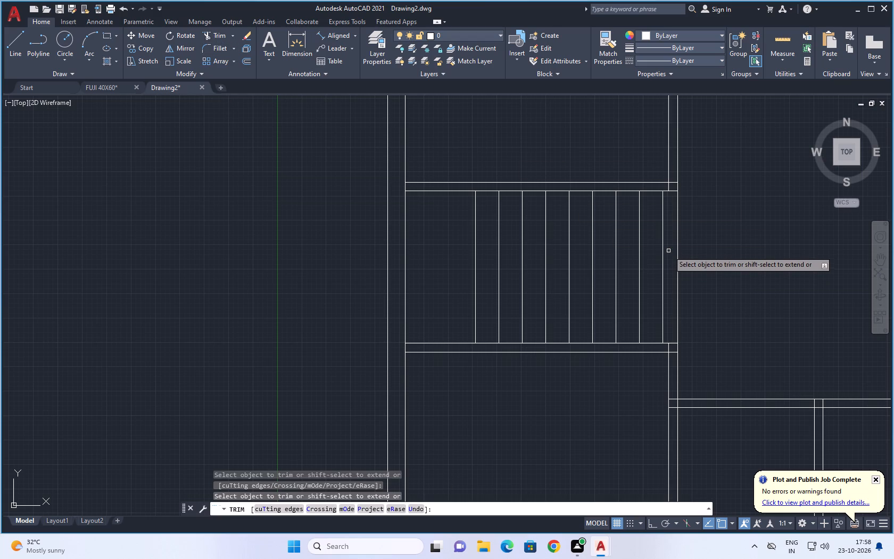
pyautogui.scroll(1, 673, 210)
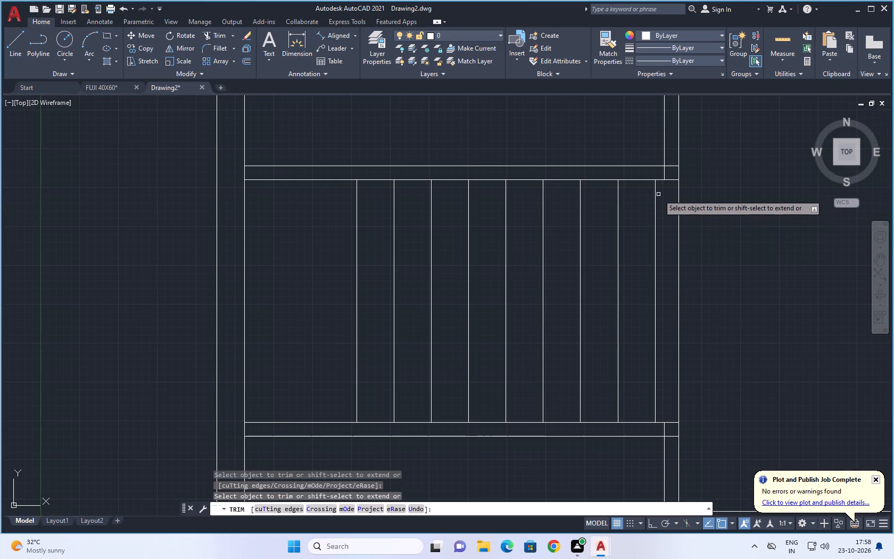
pyautogui.scroll(1, 658, 190)
pyautogui.click(665, 165)
pyautogui.scroll(-2, 690, 270)
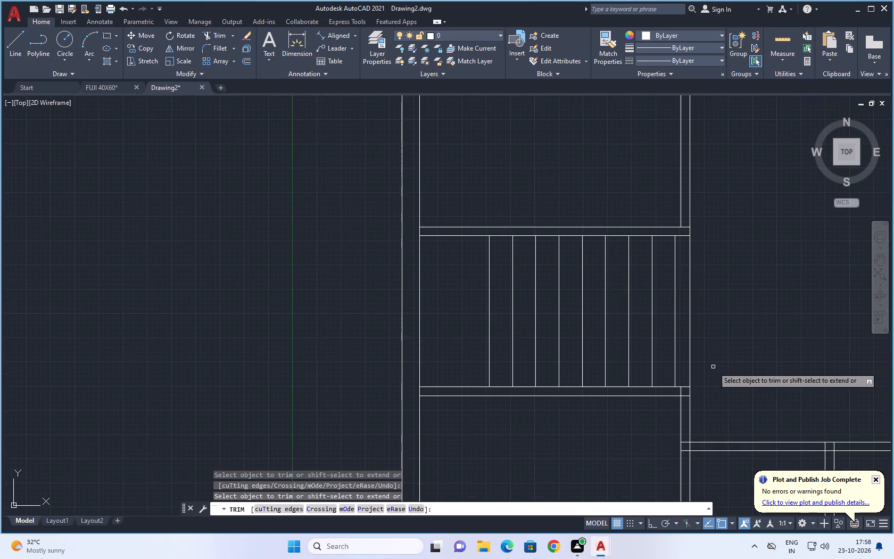
pyautogui.moveTo(713, 367); pyautogui.dragTo(716, 304, button='middle')
pyautogui.scroll(3, 699, 326)
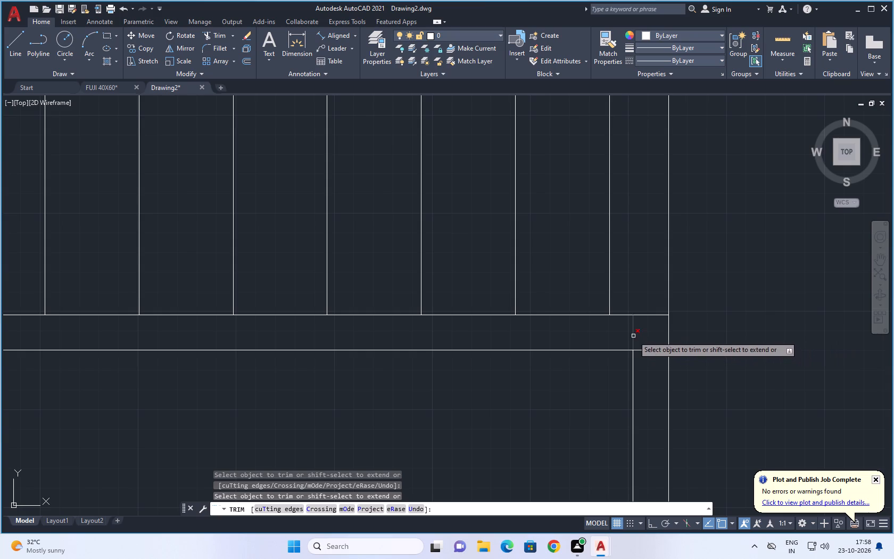
pyautogui.click(633, 336)
pyautogui.scroll(-3, 723, 317)
pyautogui.moveTo(752, 264); pyautogui.dragTo(729, 318, button='middle')
pyautogui.press('Escape')
pyautogui.press('Escape')
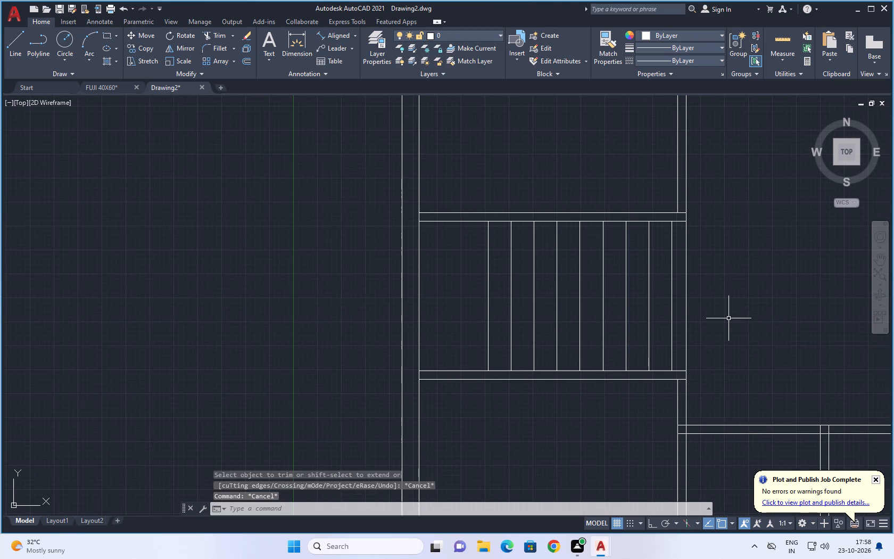
pyautogui.press('Escape')
# Offset the inner lines of the stair room's north and south partitions 3' into the room to form the two flights' inner edges.
pyautogui.press('o')
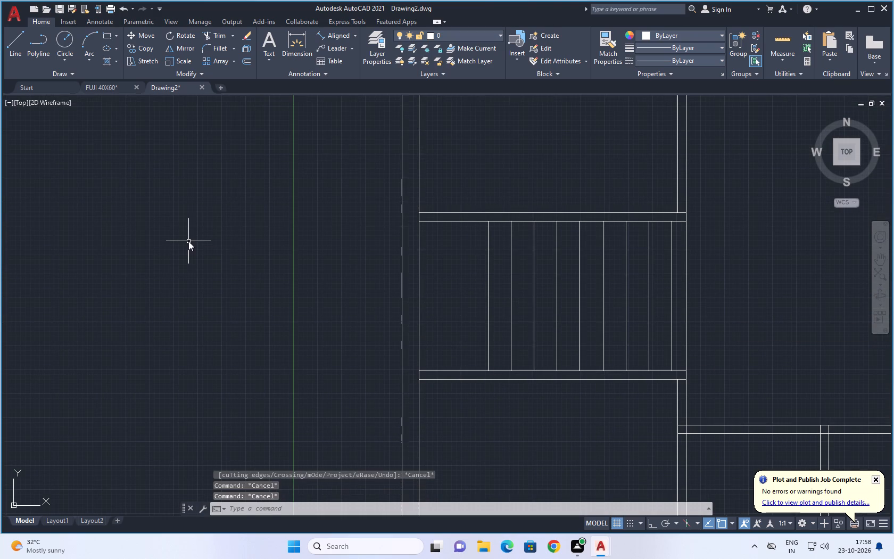
pyautogui.press('Return')
pyautogui.write("3'")
pyautogui.press('Return')
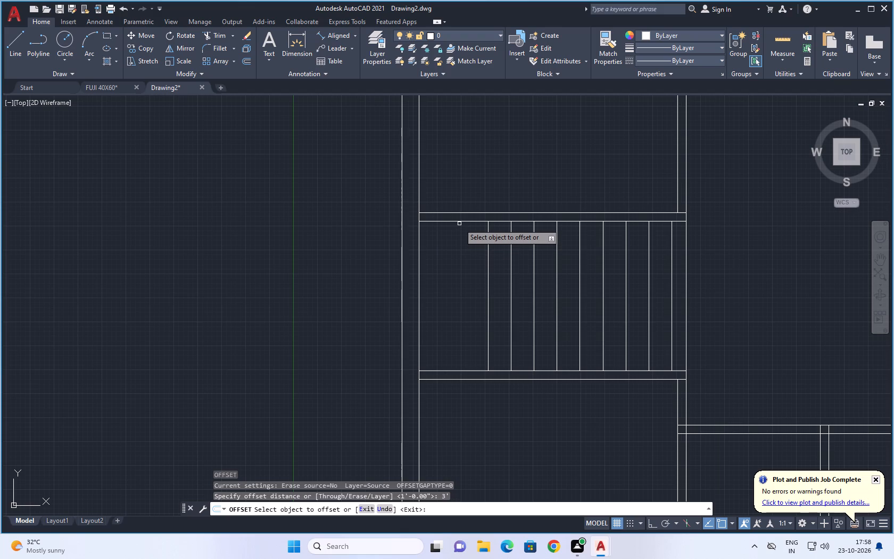
pyautogui.click(460, 222)
pyautogui.click(459, 268)
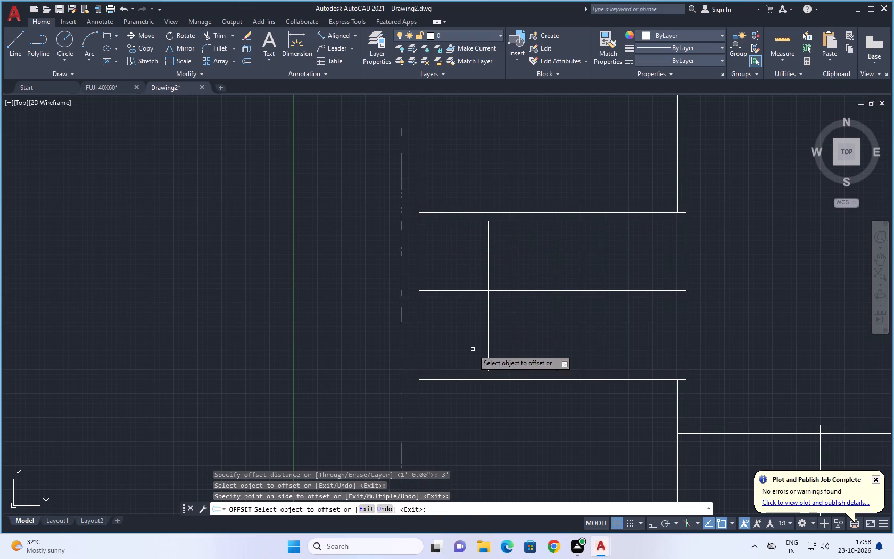
pyautogui.click(470, 371)
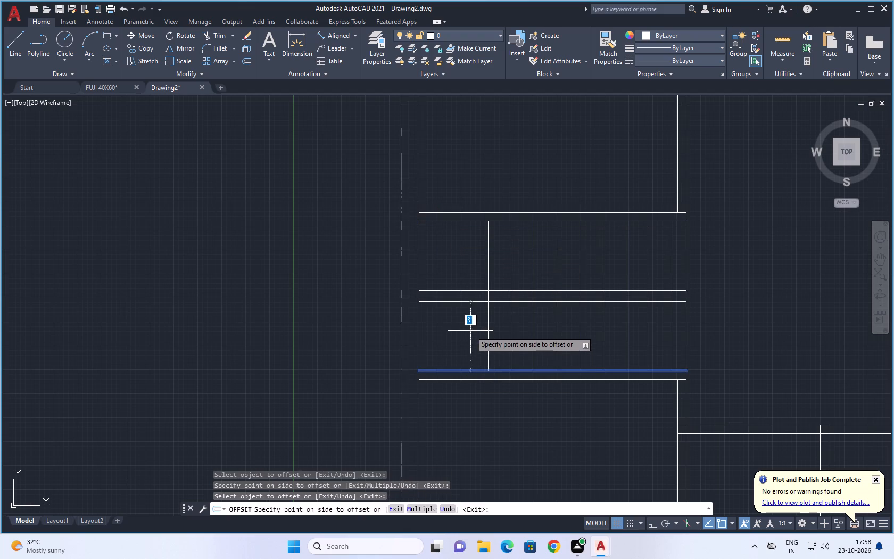
pyautogui.click(470, 331)
pyautogui.scroll(-1, 774, 314)
pyautogui.moveTo(756, 306); pyautogui.dragTo(718, 298, button='middle')
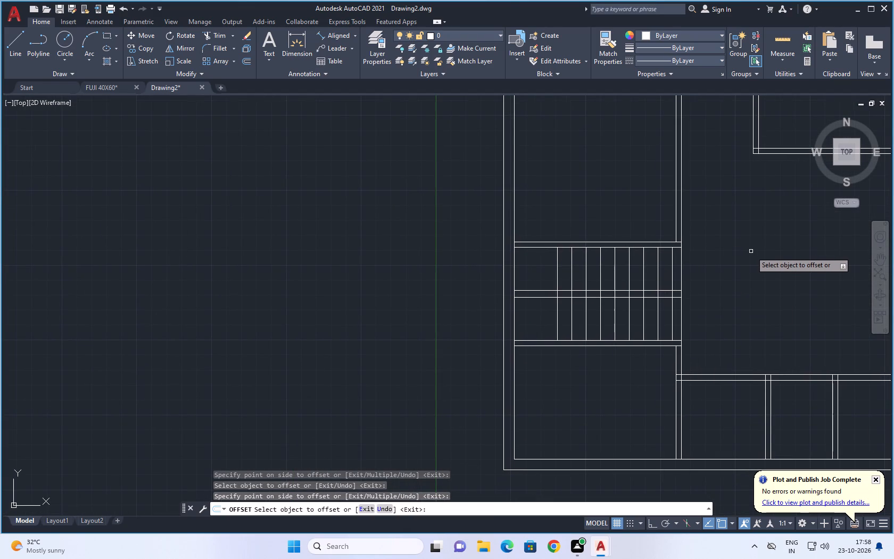
pyautogui.press('Escape')
pyautogui.press('Escape')
# Trim both middle horizontal stair lines across the landing, between the west wall and the first tread line.
pyautogui.moveTo(742, 252); pyautogui.dragTo(717, 235, button='middle')
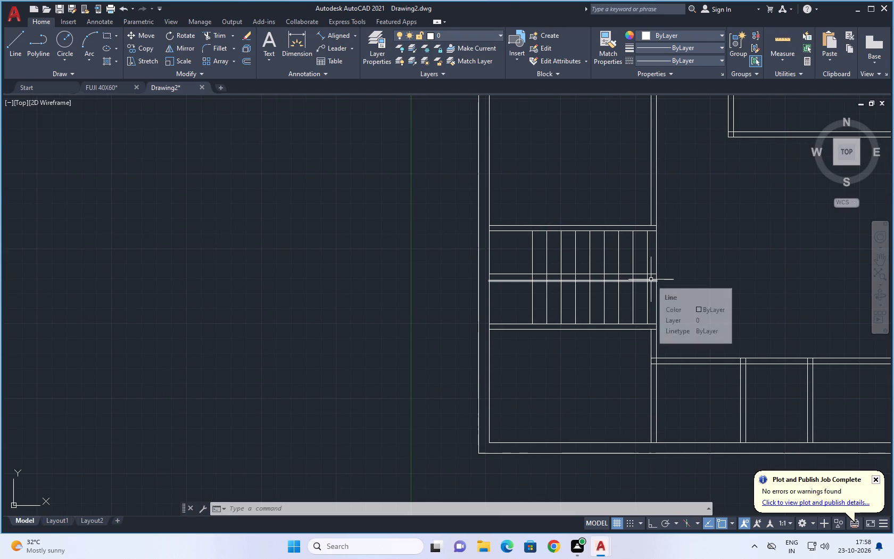
pyautogui.scroll(-1, 722, 248)
pyautogui.moveTo(718, 252); pyautogui.dragTo(618, 240, button='middle')
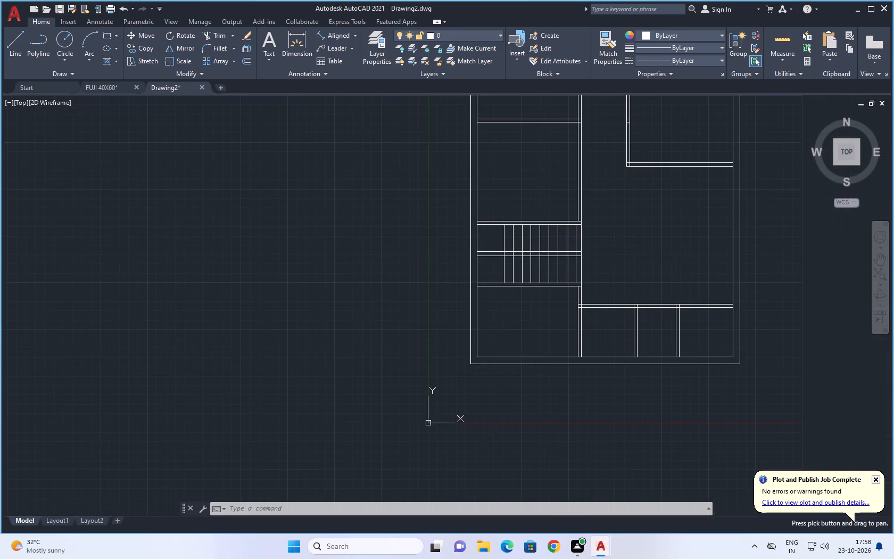
pyautogui.moveTo(617, 253); pyautogui.dragTo(598, 250, button='middle')
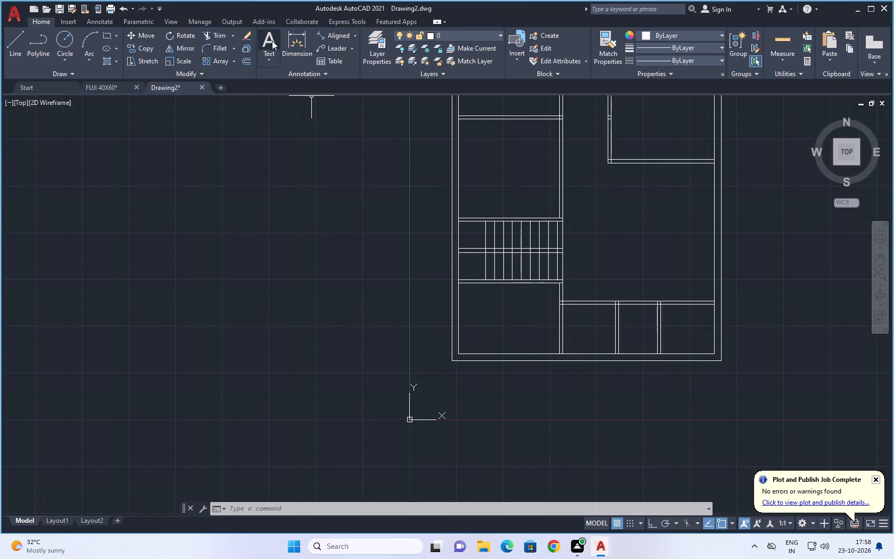
pyautogui.click(214, 35)
pyautogui.scroll(1, 491, 285)
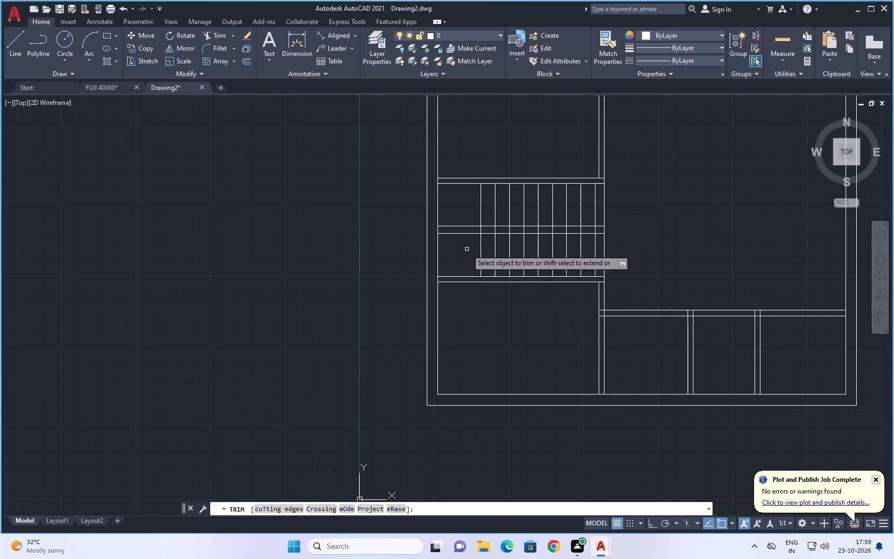
pyautogui.moveTo(466, 249); pyautogui.dragTo(420, 268, button='middle')
pyautogui.scroll(1, 419, 269)
pyautogui.moveTo(407, 209); pyautogui.dragTo(406, 271)
pyautogui.scroll(1, 408, 275)
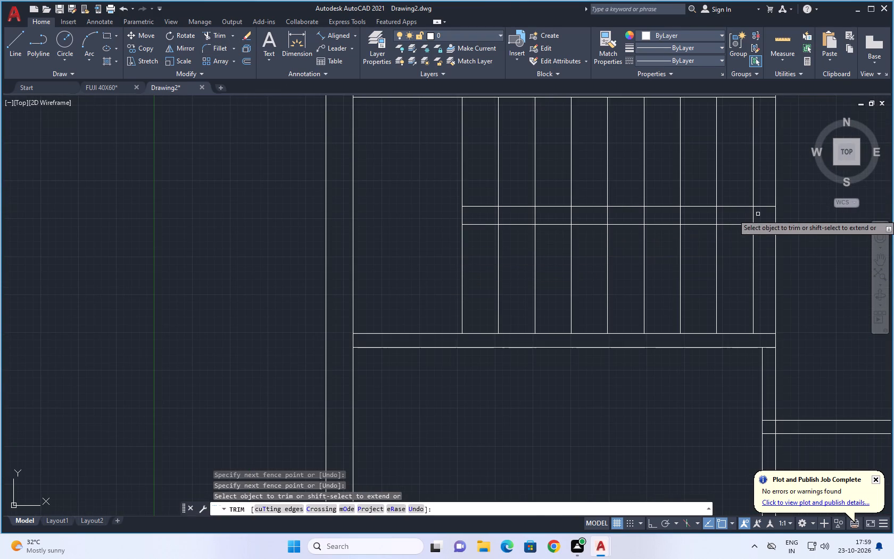
# Trim all tread lines and the east partition line in the gap between the two middle horizontal stair lines.
pyautogui.moveTo(790, 216); pyautogui.dragTo(694, 217)
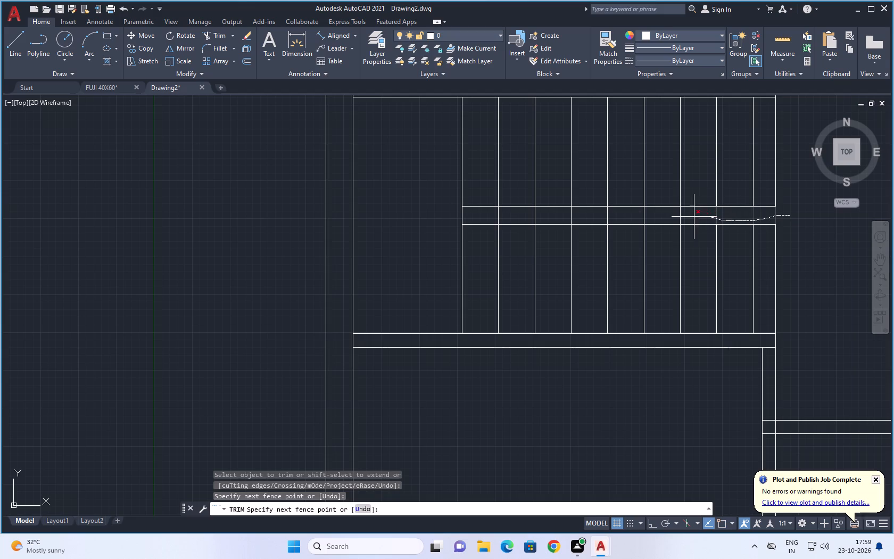
pyautogui.moveTo(694, 217); pyautogui.dragTo(544, 215)
pyautogui.moveTo(544, 215); pyautogui.dragTo(489, 217)
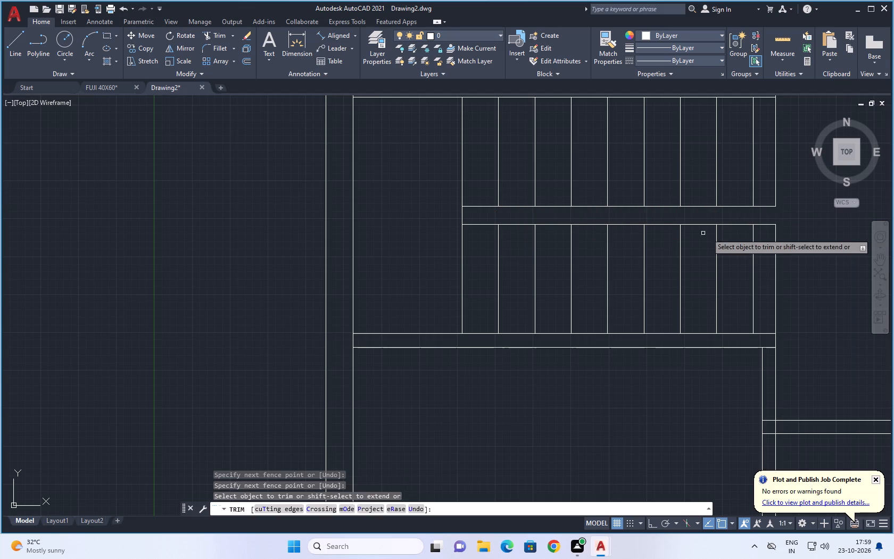
# Draw the stair's U-shaped walking line midway along both flights from the east edge, with its connecting leg about 3'-3" long on the landing.
pyautogui.scroll(-2, 758, 235)
pyautogui.moveTo(792, 236); pyautogui.dragTo(665, 229, button='middle')
pyautogui.scroll(1, 665, 229)
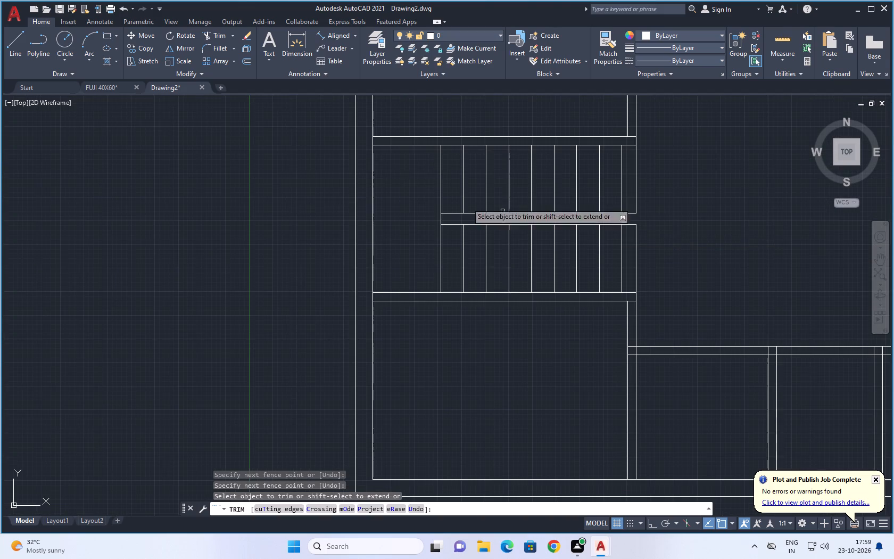
pyautogui.click(13, 41)
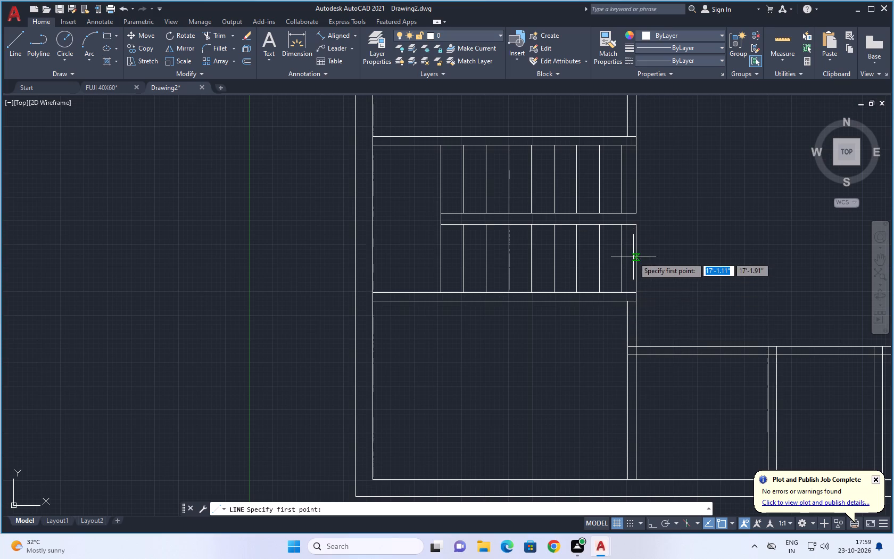
pyautogui.click(634, 255)
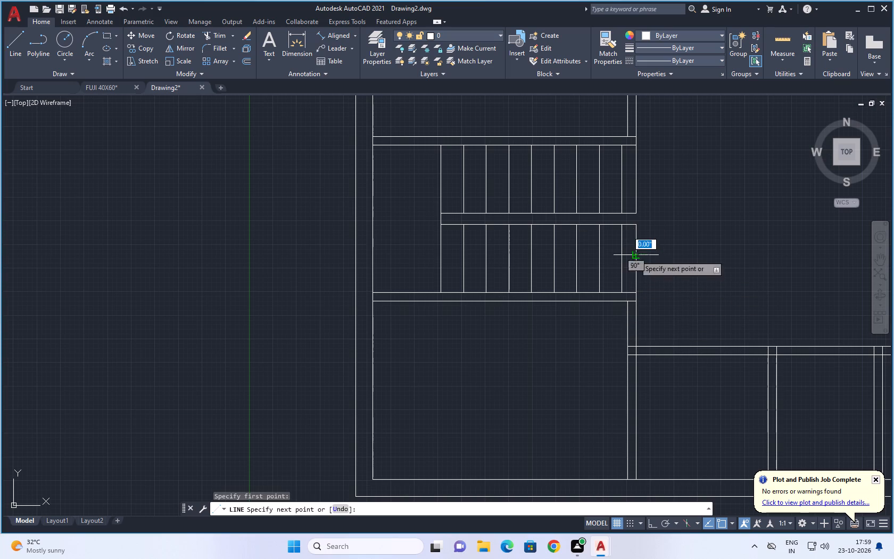
pyautogui.click(405, 256)
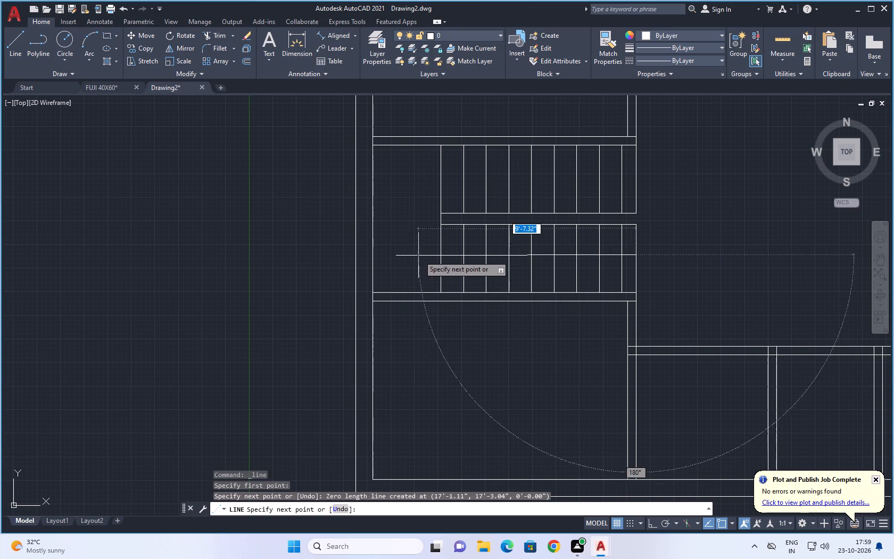
pyautogui.press('F8')
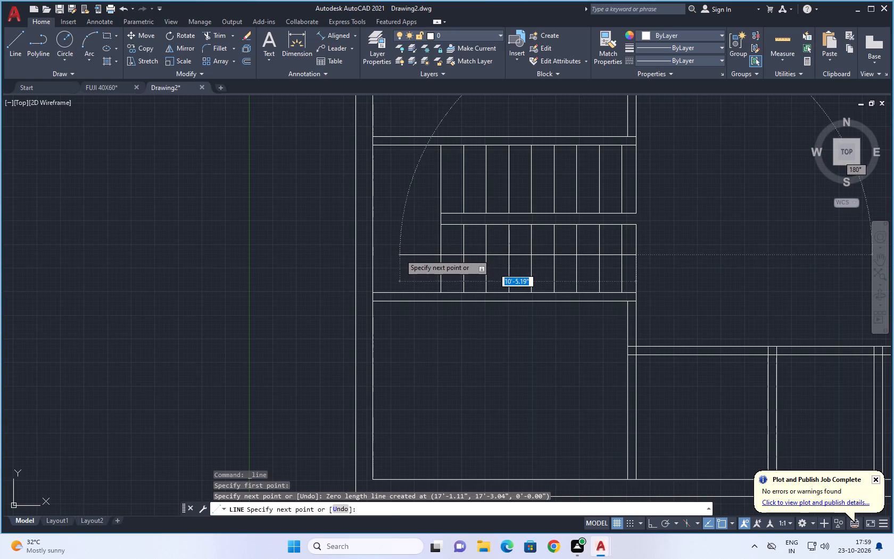
pyautogui.click(407, 256)
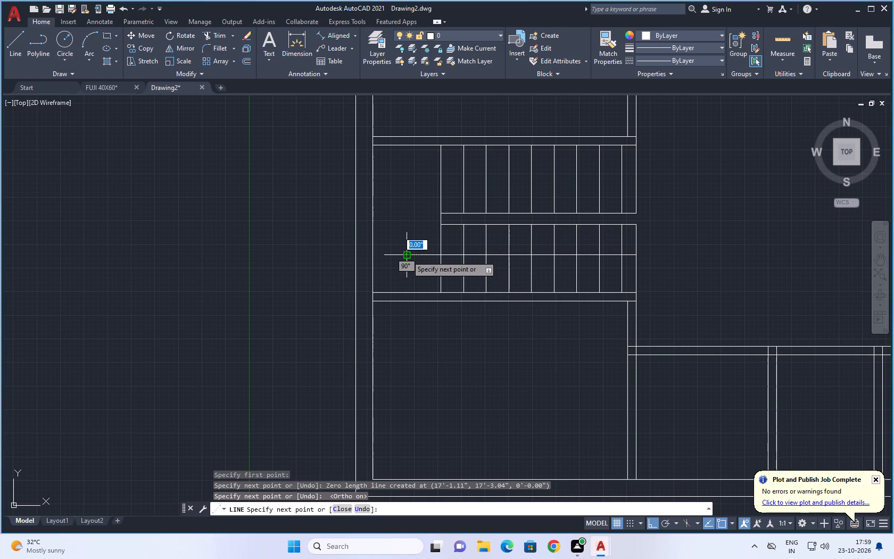
pyautogui.click(408, 182)
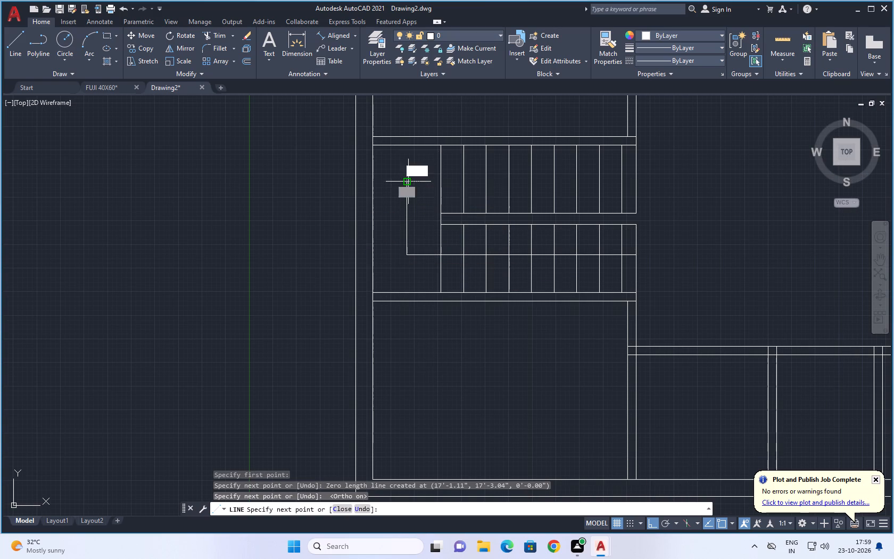
pyautogui.click(637, 184)
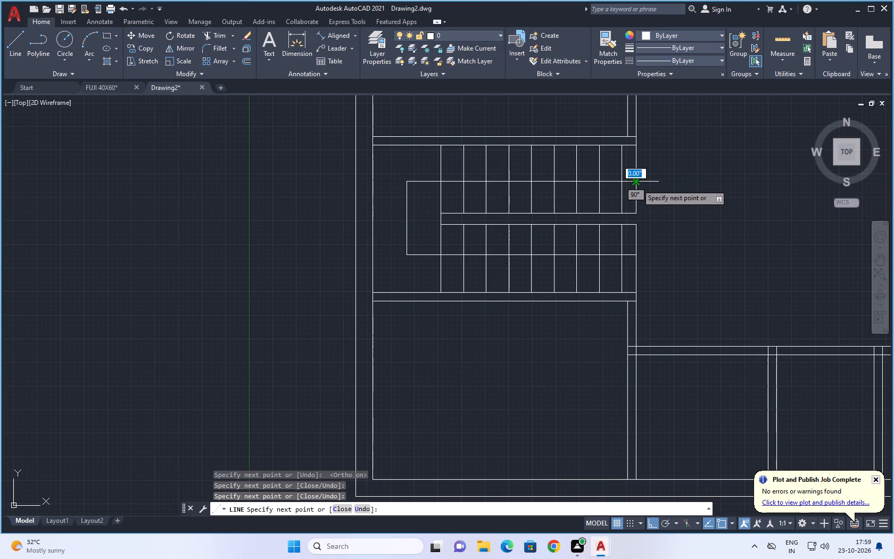
pyautogui.press('Escape')
pyautogui.press('Escape')
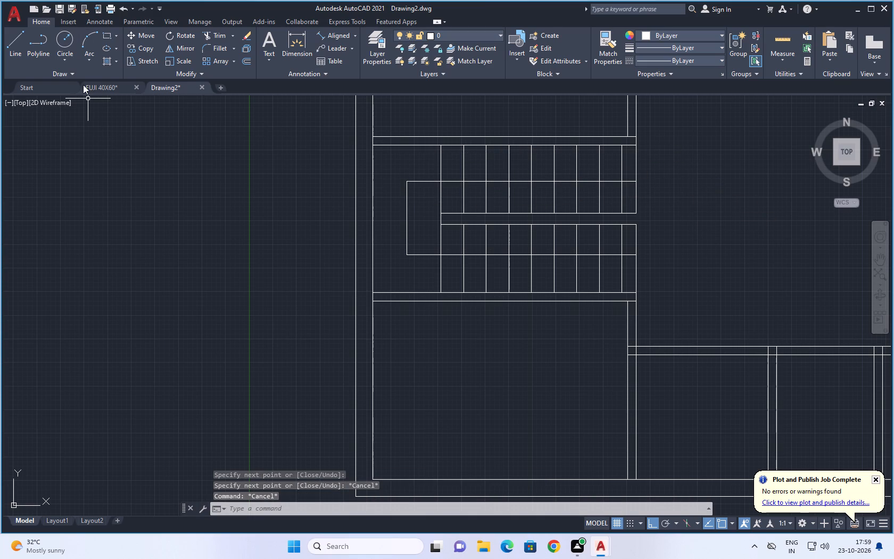
# Draw a triangular arrowhead with a base of about 4.8" at the east end of the north flight's walking line.
pyautogui.click(16, 39)
pyautogui.scroll(3, 622, 180)
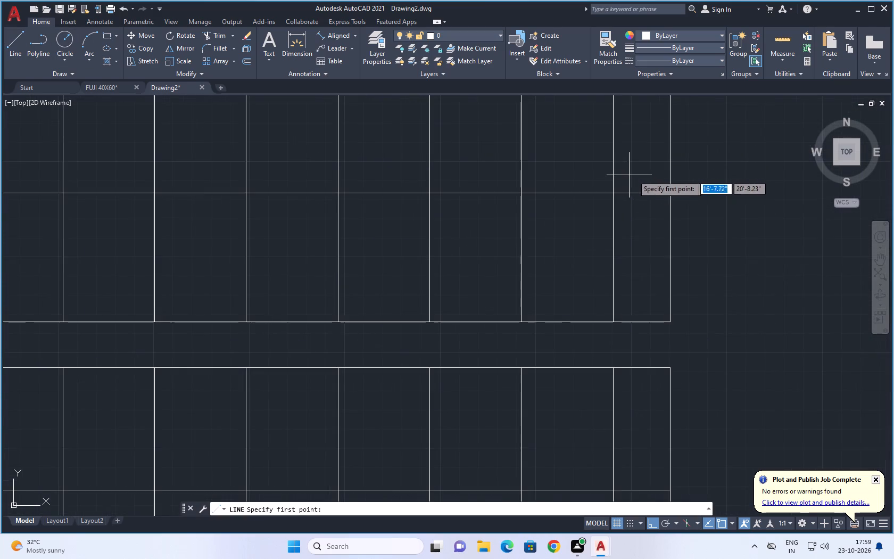
pyautogui.scroll(1, 643, 178)
pyautogui.click(686, 201)
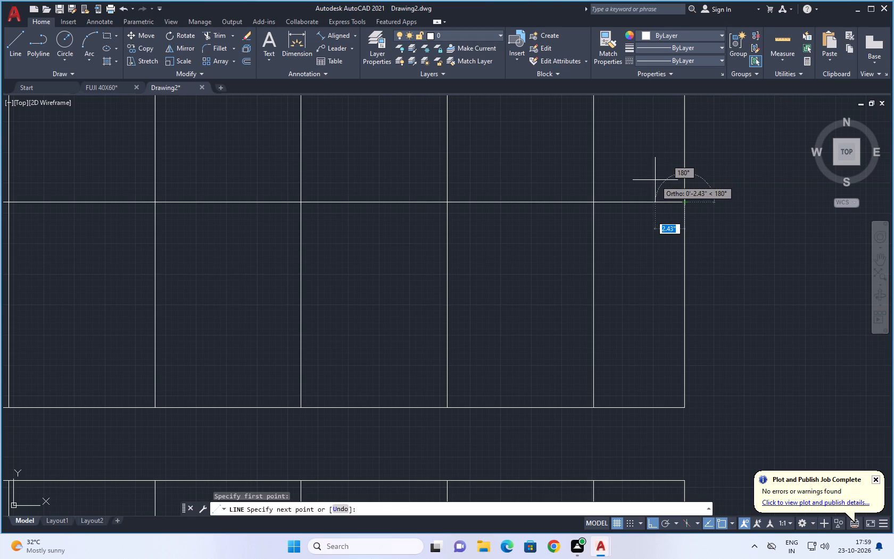
pyautogui.press('F8')
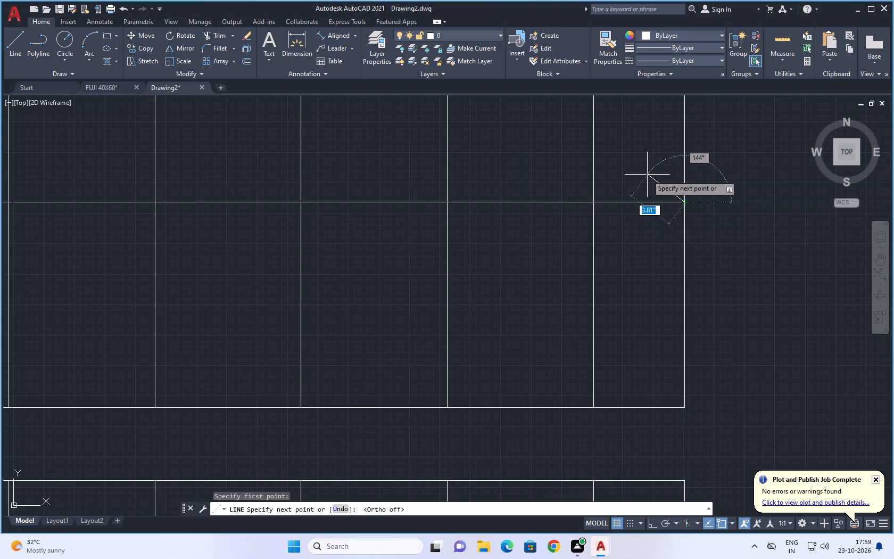
pyautogui.click(648, 172)
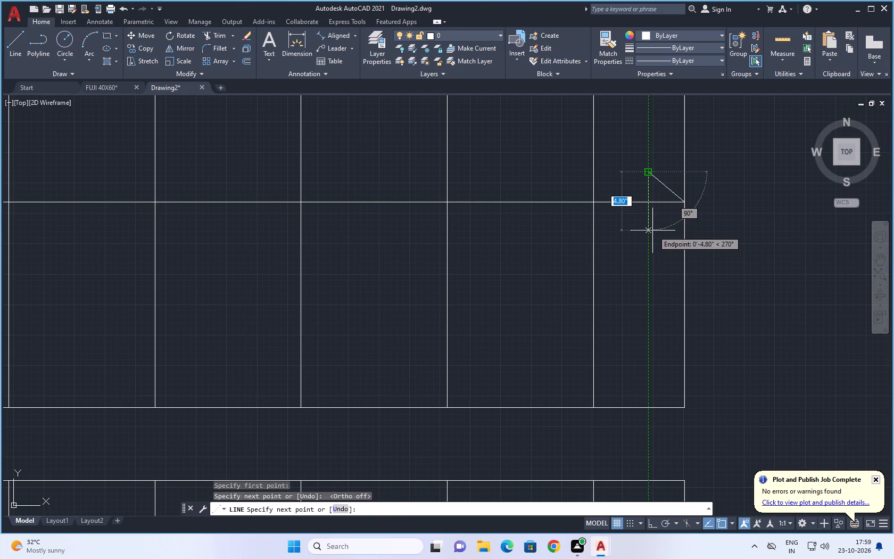
pyautogui.click(652, 231)
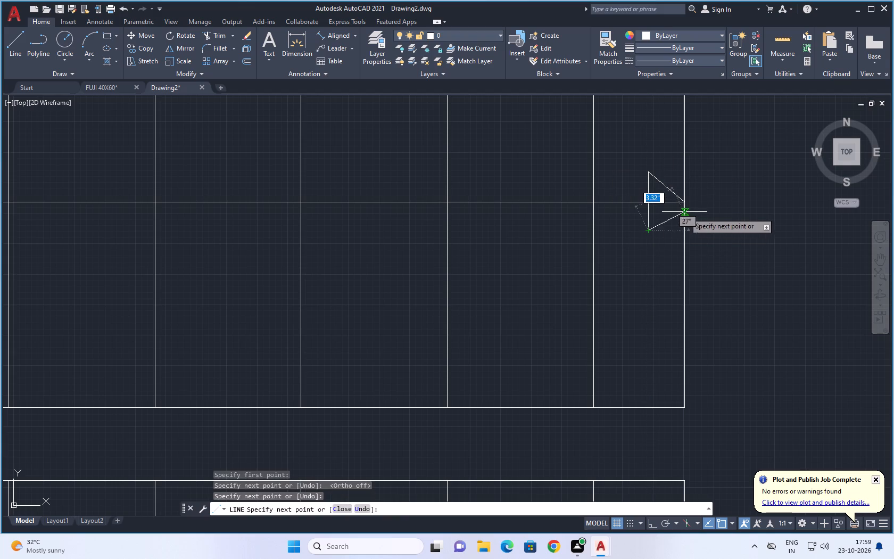
pyautogui.click(683, 201)
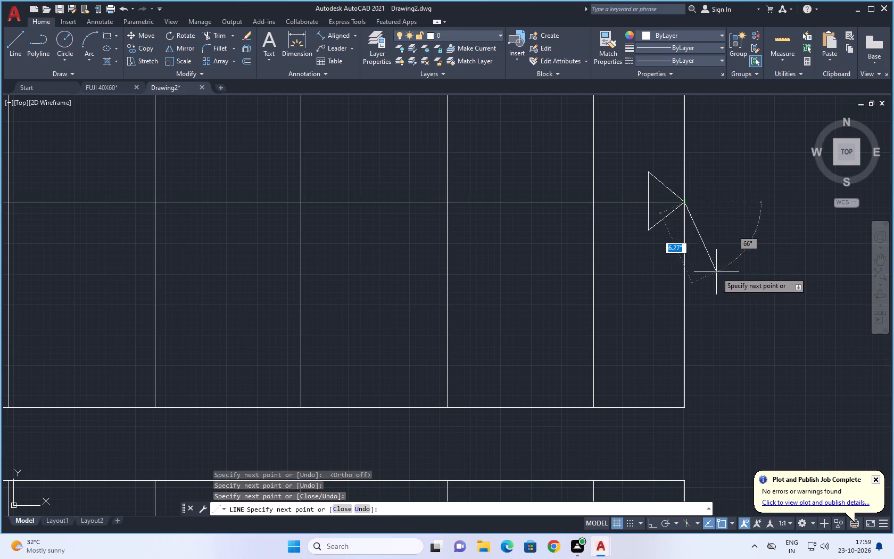
pyautogui.press('Escape')
pyautogui.press('Escape')
# Trim both lines of the southern horizontal partition between the two short vertical partitions, opening the middle bay.
pyautogui.scroll(-4, 734, 275)
pyautogui.moveTo(753, 276); pyautogui.dragTo(642, 207, button='middle')
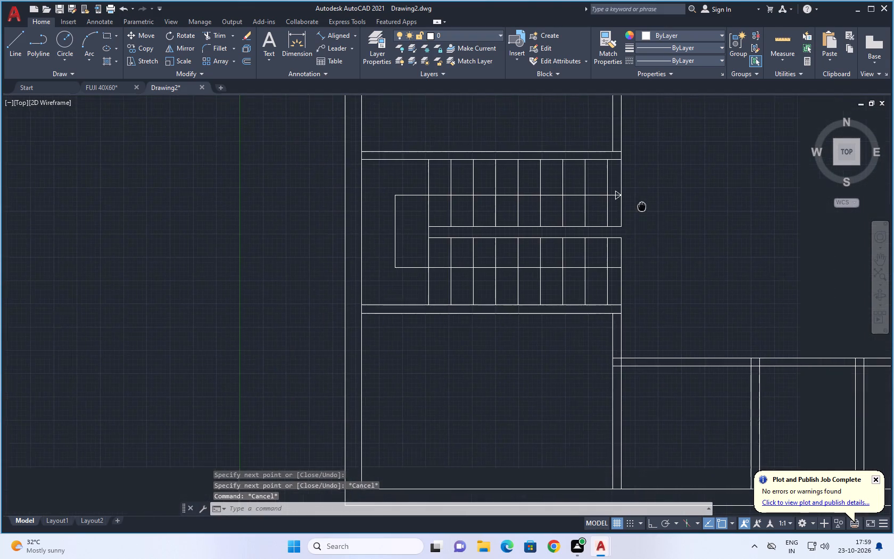
pyautogui.scroll(-1, 662, 240)
pyautogui.moveTo(683, 246); pyautogui.dragTo(614, 266, button='middle')
pyautogui.scroll(-2, 611, 275)
pyautogui.moveTo(663, 253); pyautogui.dragTo(601, 256, button='middle')
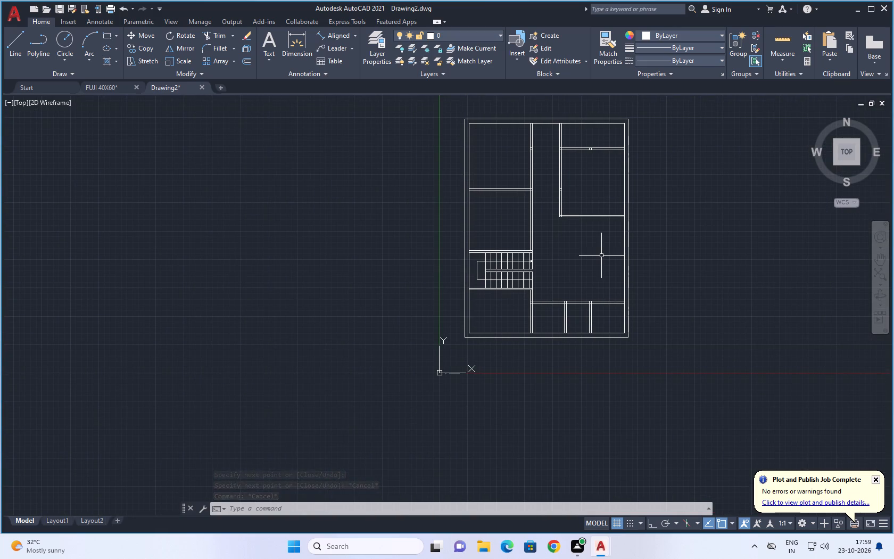
pyautogui.scroll(-1, 601, 256)
pyautogui.moveTo(590, 256); pyautogui.dragTo(558, 249, button='middle')
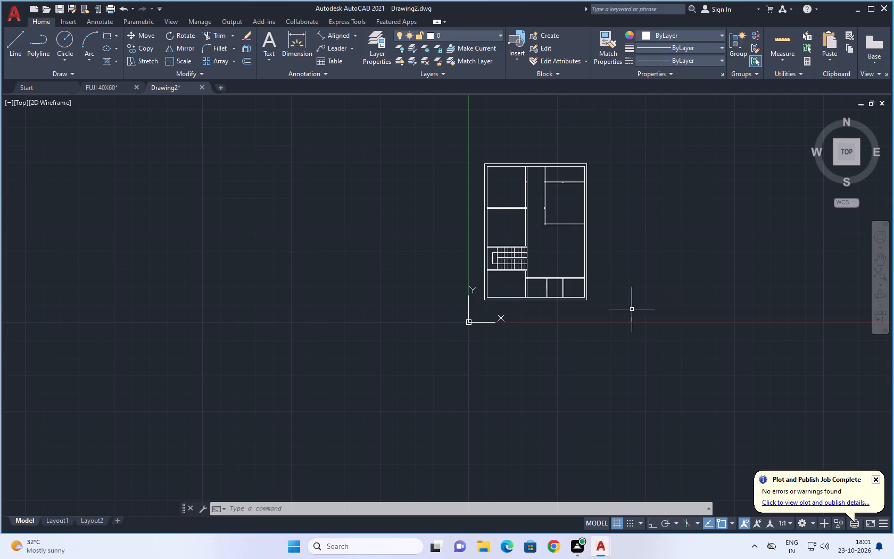
pyautogui.moveTo(643, 262); pyautogui.dragTo(663, 299, button='middle')
pyautogui.scroll(2, 639, 308)
pyautogui.moveTo(650, 298); pyautogui.dragTo(731, 309, button='middle')
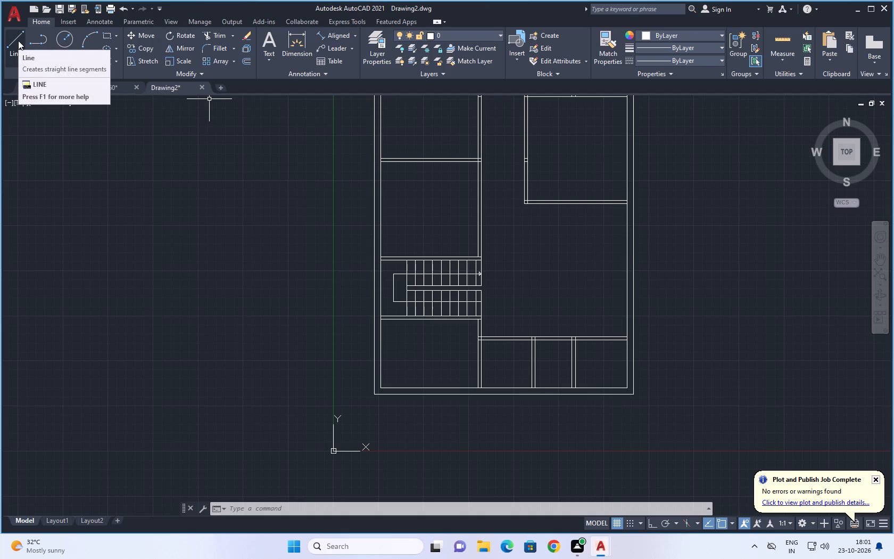
pyautogui.click(214, 34)
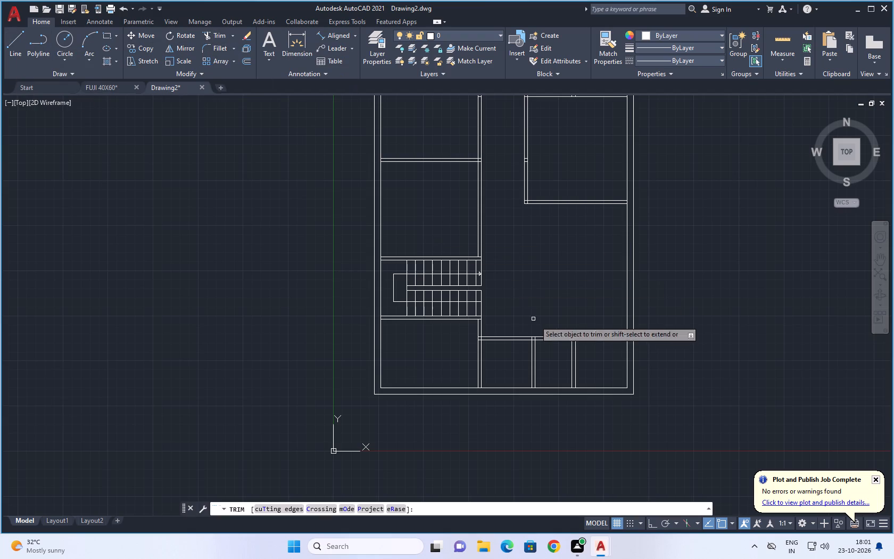
pyautogui.moveTo(554, 322); pyautogui.dragTo(556, 355)
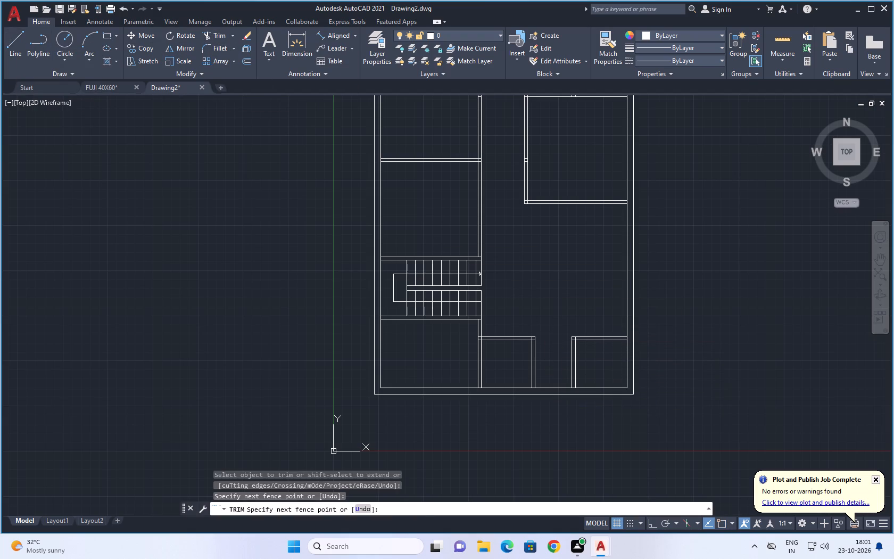
pyautogui.scroll(-1, 631, 324)
pyautogui.moveTo(678, 326); pyautogui.dragTo(637, 315, button='middle')
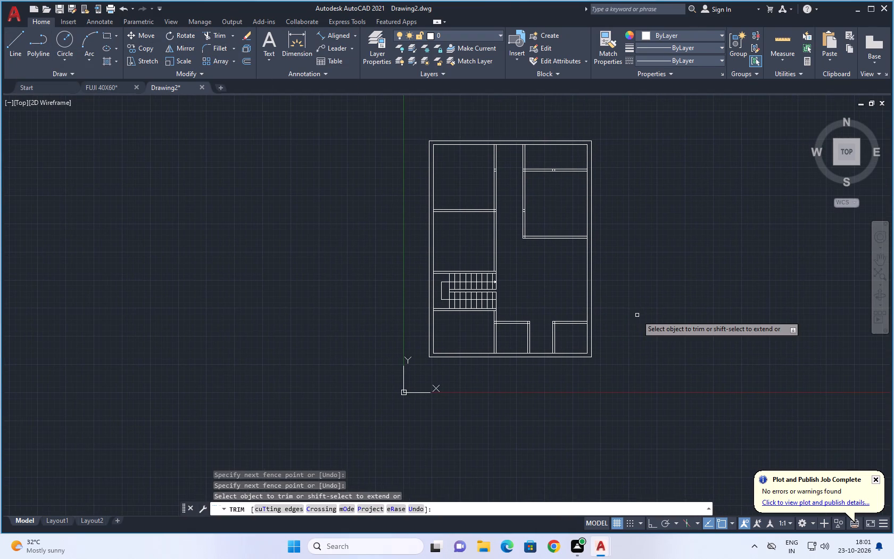
pyautogui.press('Escape')
pyautogui.press('Escape')
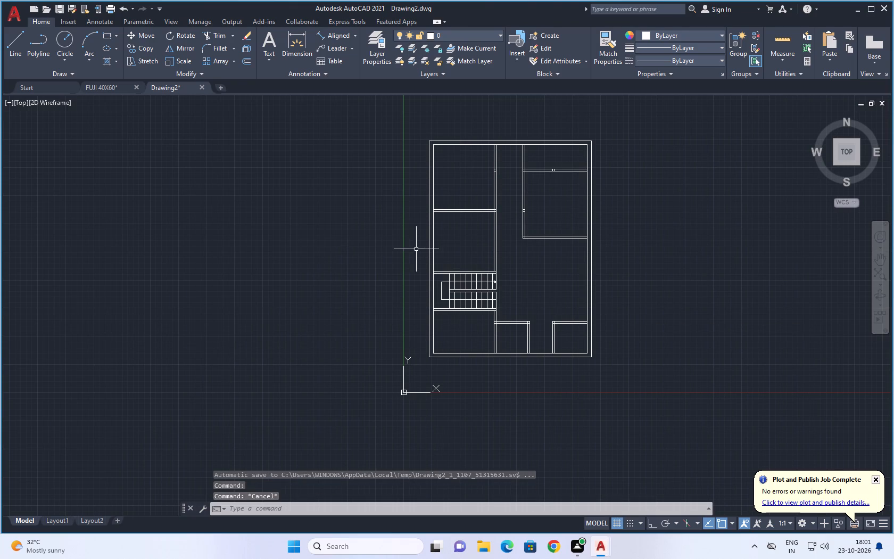
# Break the north wall's inner line at the two points where the corridor faces of the vertical partitions meet it.
pyautogui.moveTo(632, 236); pyautogui.dragTo(602, 243, button='middle')
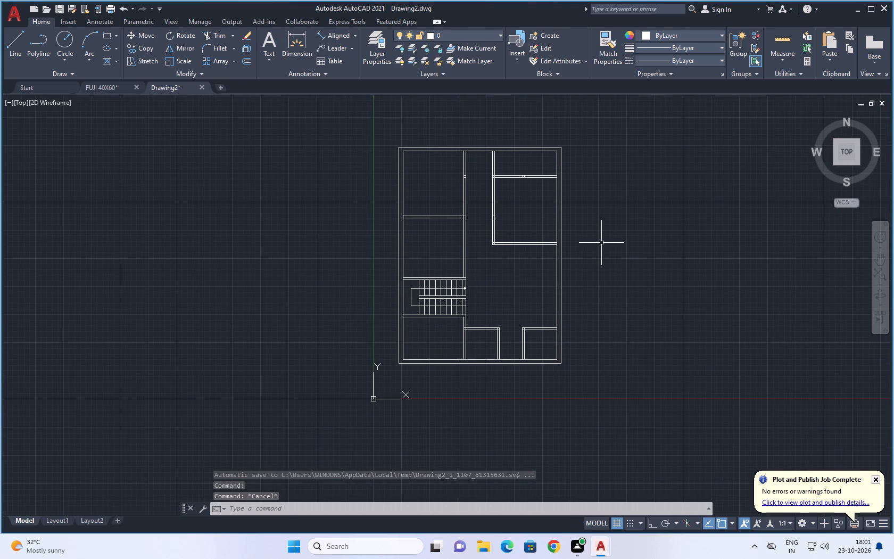
pyautogui.scroll(2, 486, 175)
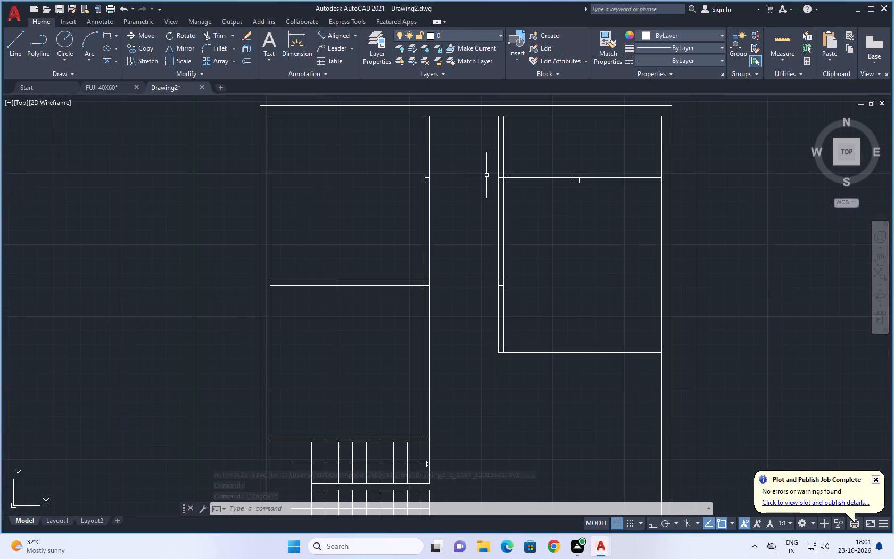
pyautogui.press('Escape')
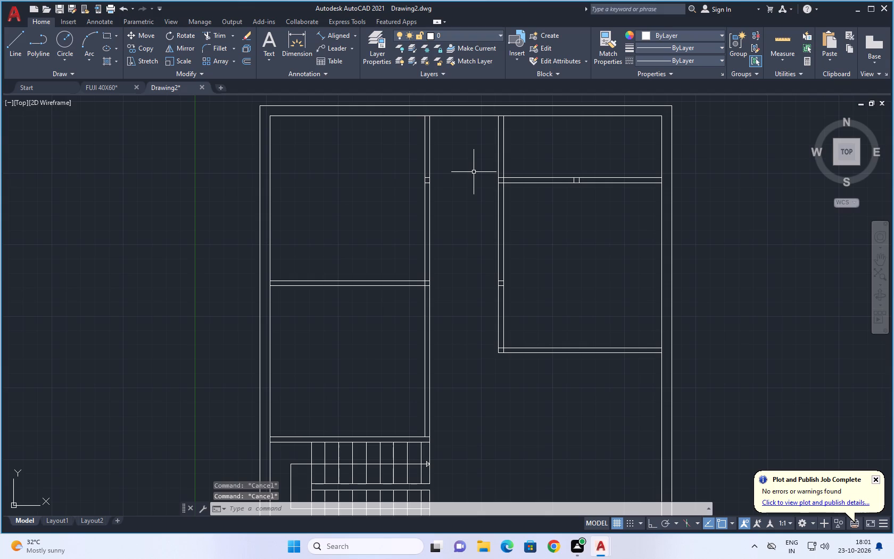
pyautogui.press('Escape')
pyautogui.write('BRE')
pyautogui.click(526, 194)
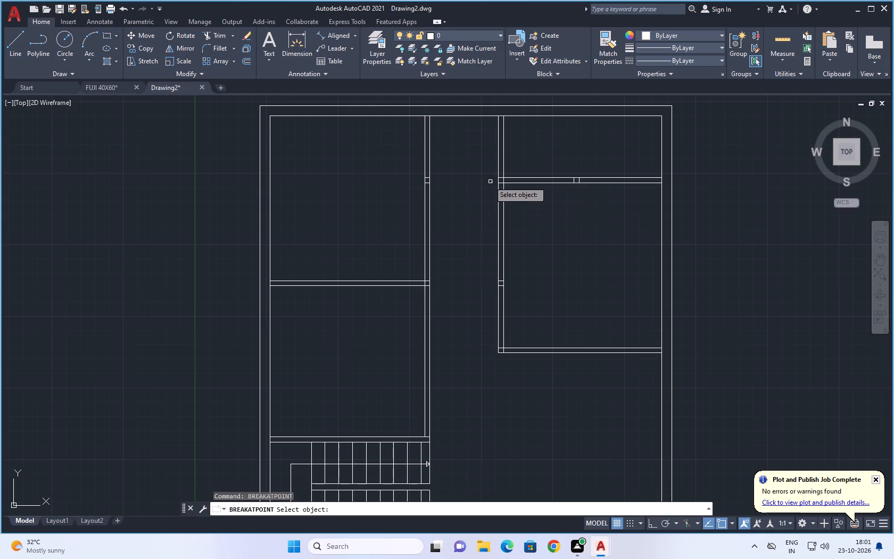
pyautogui.click(470, 115)
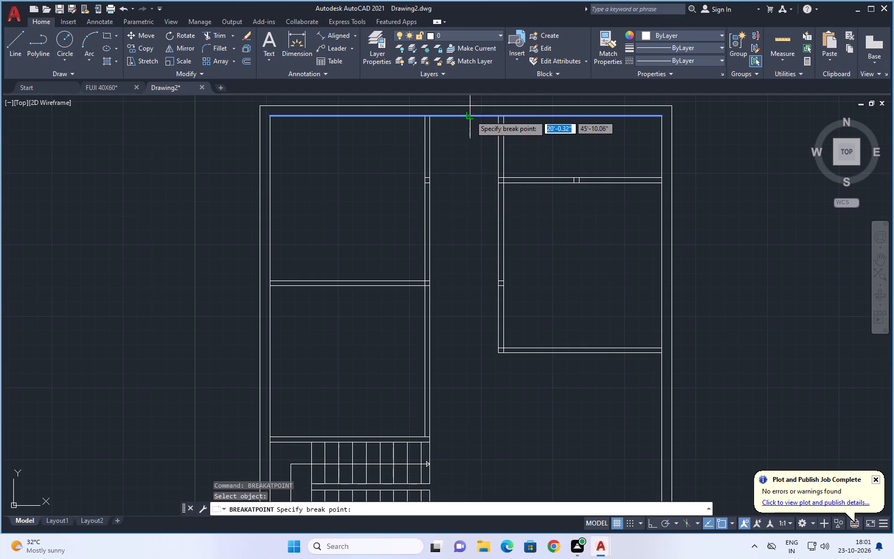
pyautogui.click(497, 116)
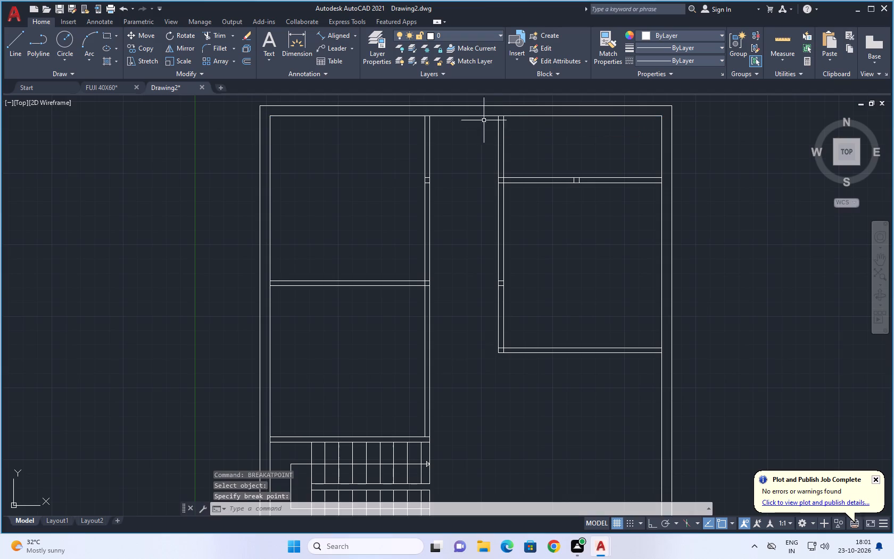
pyautogui.press('space')
pyautogui.click(446, 117)
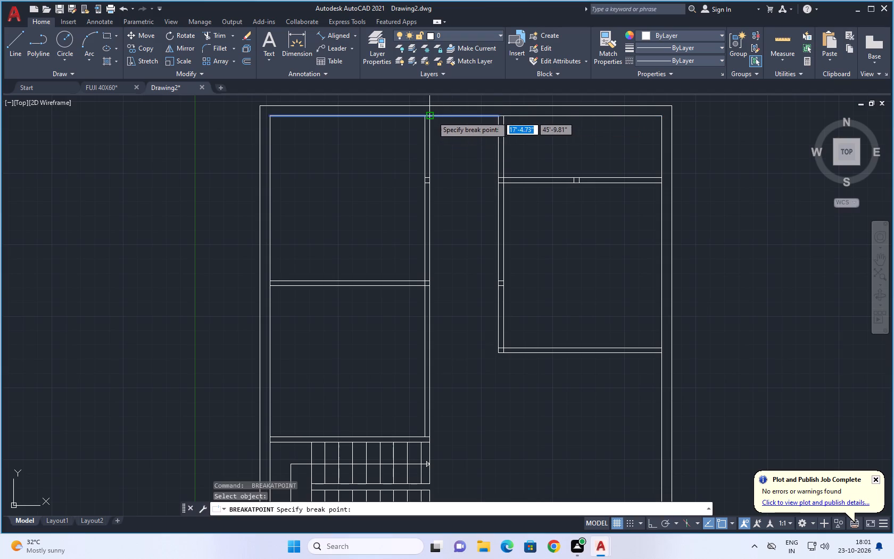
pyautogui.click(431, 116)
pyautogui.scroll(-1, 482, 191)
pyautogui.press('Escape')
pyautogui.press('Escape')
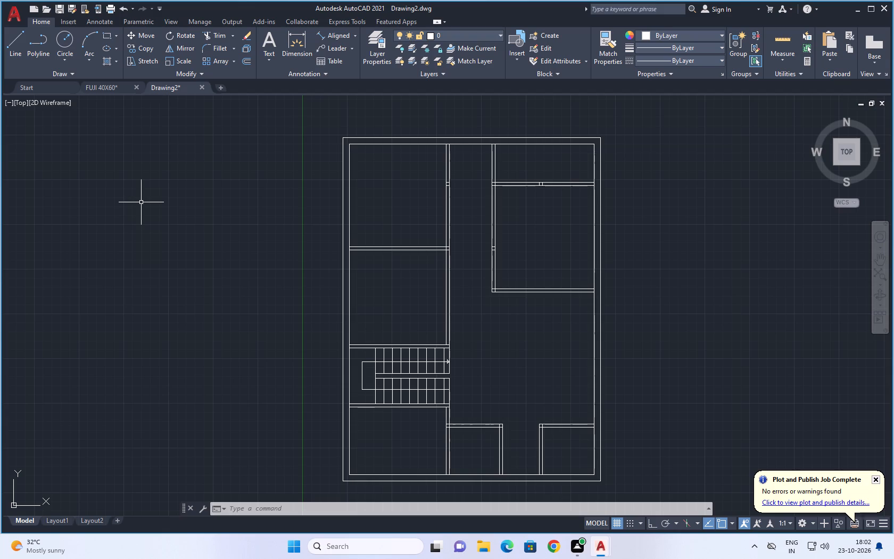
# Offset the corridor segment of the north wall's inner line 8'1" south, between the two vertical partitions.
pyautogui.scroll(-1, 141, 202)
pyautogui.moveTo(182, 196); pyautogui.dragTo(177, 196, button='middle')
pyautogui.scroll(-1, 177, 196)
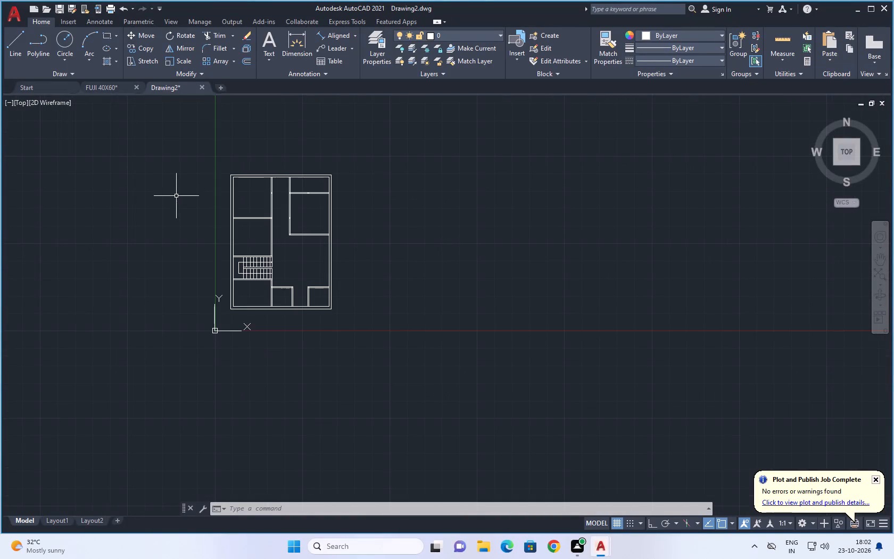
pyautogui.scroll(2, 177, 176)
pyautogui.click(246, 57)
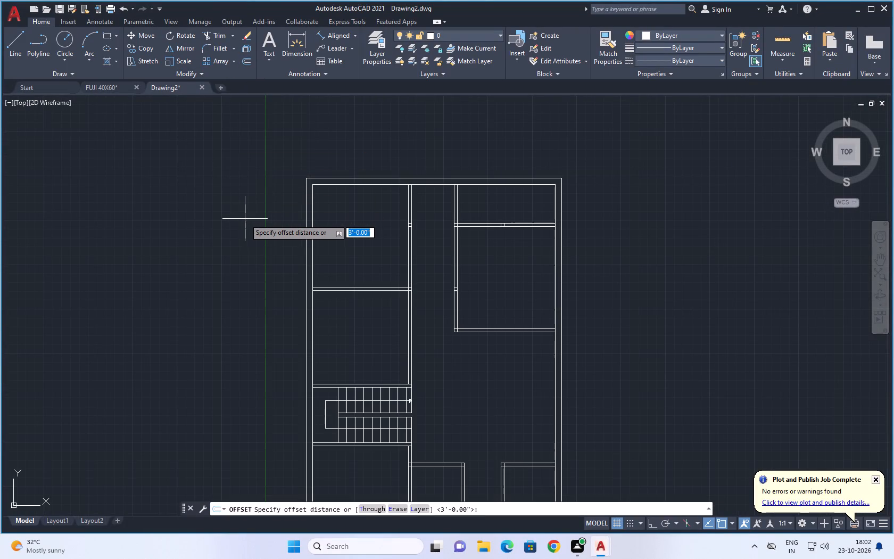
pyautogui.write('8\'1"')
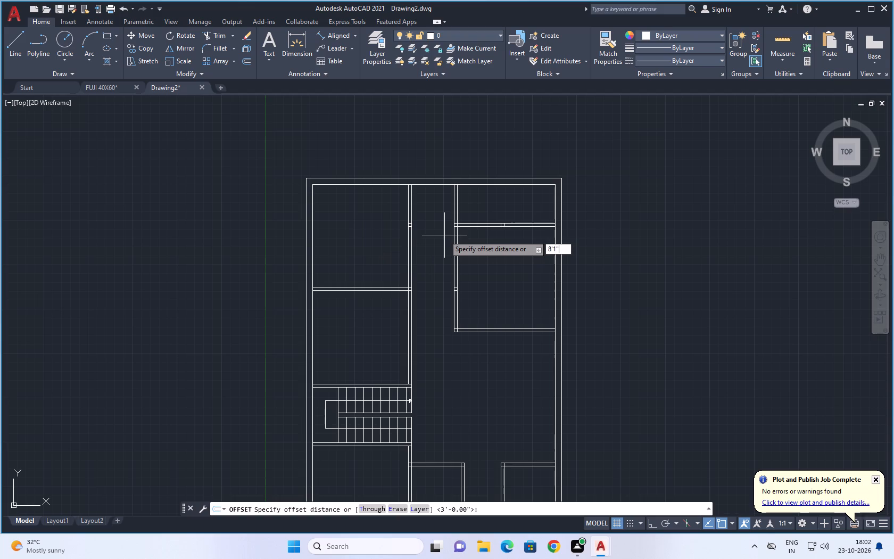
pyautogui.press('Return')
pyautogui.scroll(2, 432, 199)
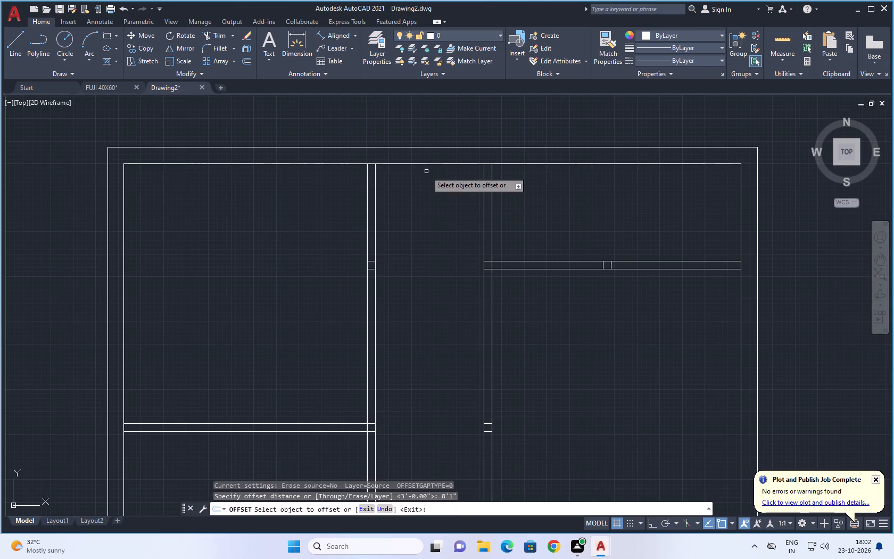
pyautogui.click(427, 164)
pyautogui.click(426, 264)
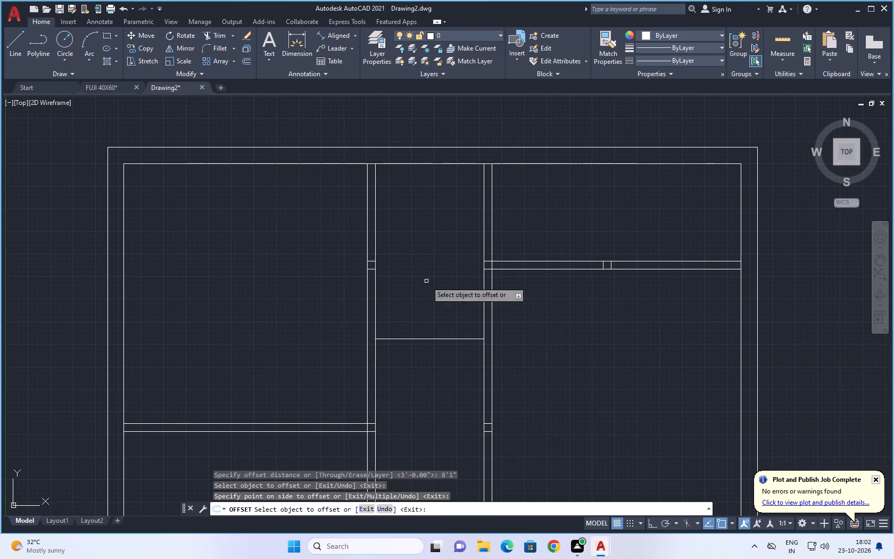
# Offset the new line across the corridor 4.5" south to give the cross partition its thickness.
pyautogui.click(419, 338)
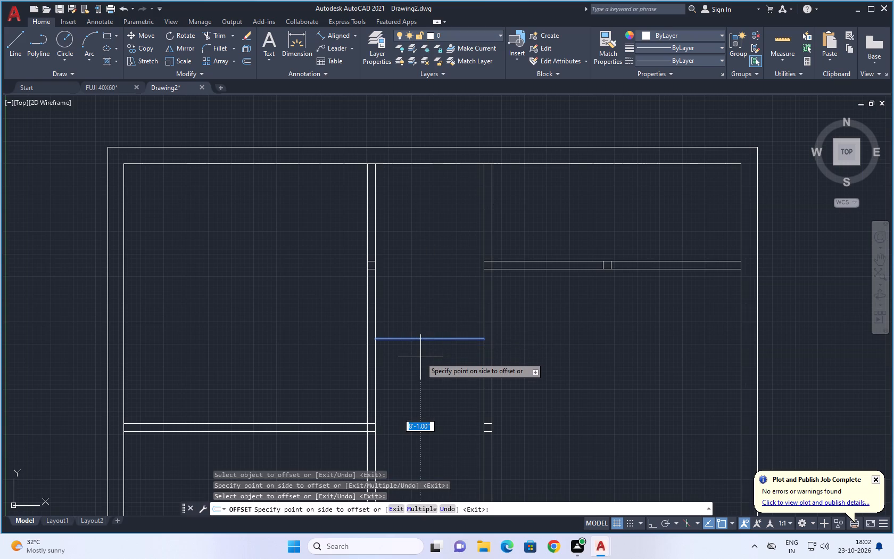
pyautogui.write('4.5"')
pyautogui.press('Return')
pyautogui.scroll(-2, 420, 358)
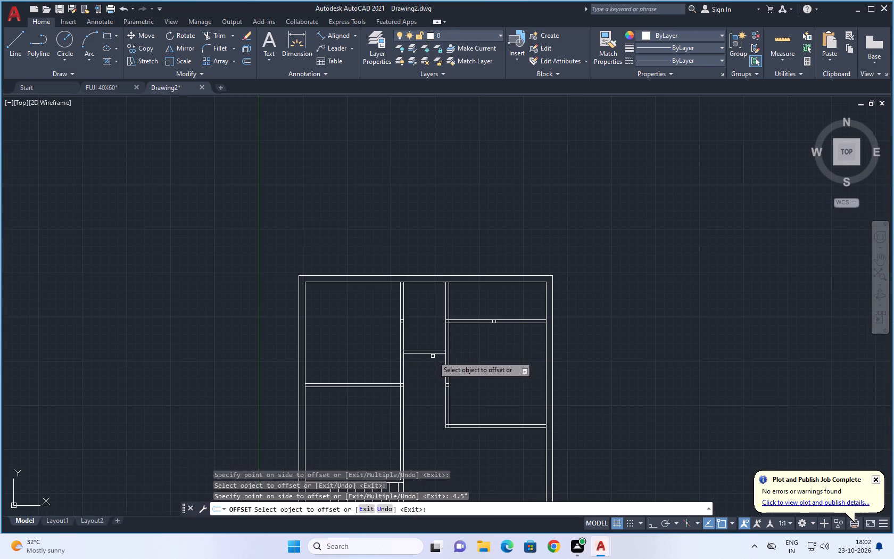
pyautogui.press('Escape')
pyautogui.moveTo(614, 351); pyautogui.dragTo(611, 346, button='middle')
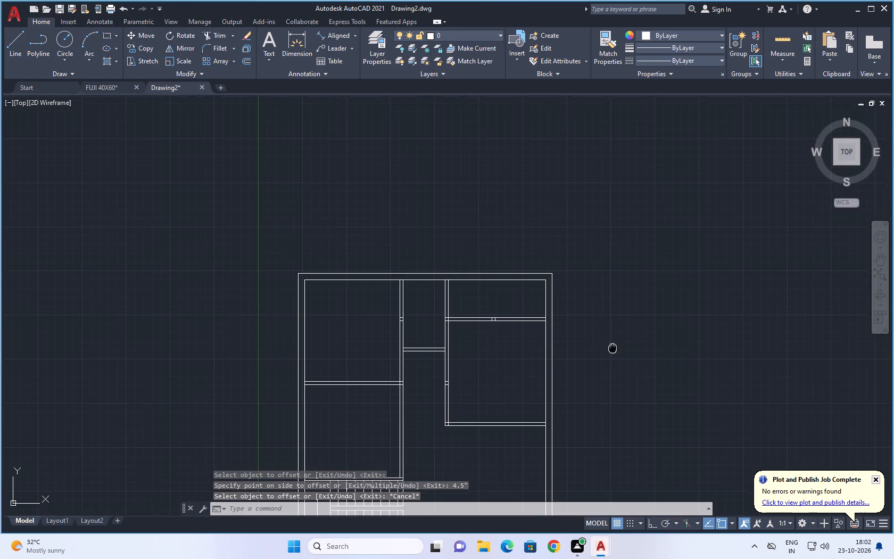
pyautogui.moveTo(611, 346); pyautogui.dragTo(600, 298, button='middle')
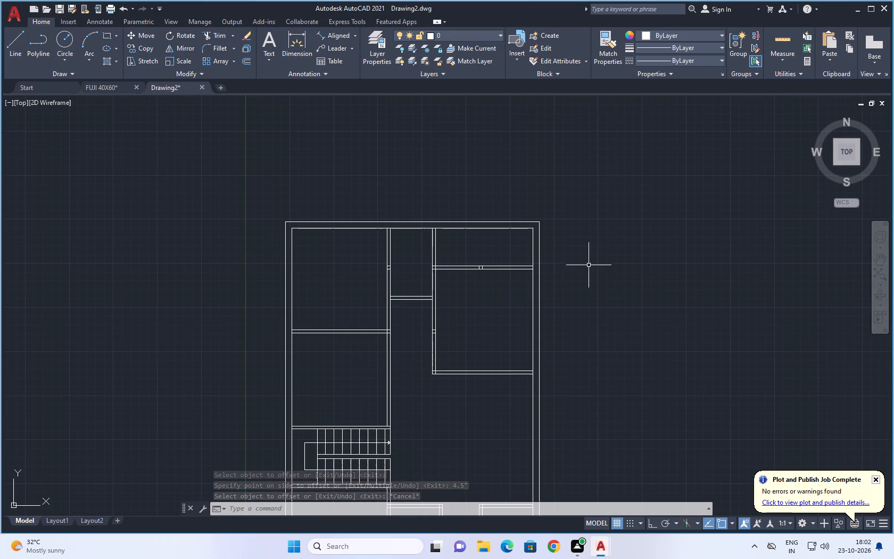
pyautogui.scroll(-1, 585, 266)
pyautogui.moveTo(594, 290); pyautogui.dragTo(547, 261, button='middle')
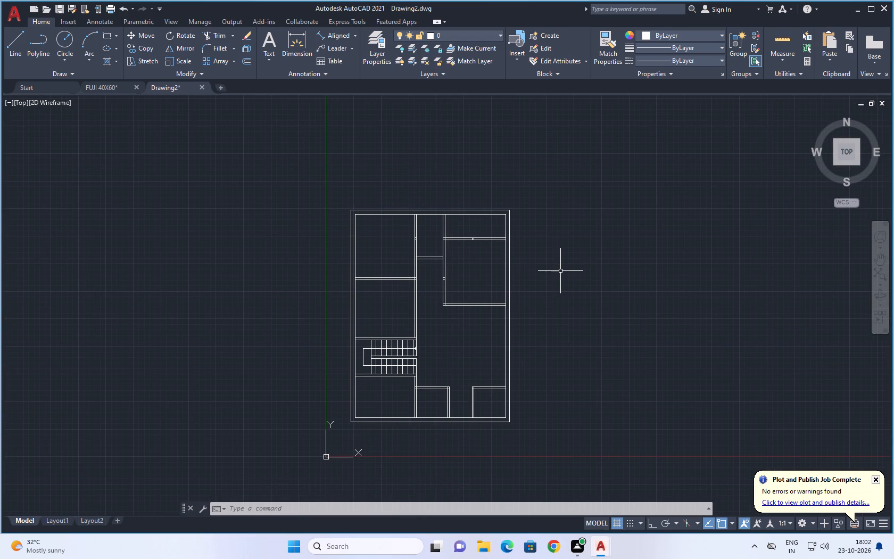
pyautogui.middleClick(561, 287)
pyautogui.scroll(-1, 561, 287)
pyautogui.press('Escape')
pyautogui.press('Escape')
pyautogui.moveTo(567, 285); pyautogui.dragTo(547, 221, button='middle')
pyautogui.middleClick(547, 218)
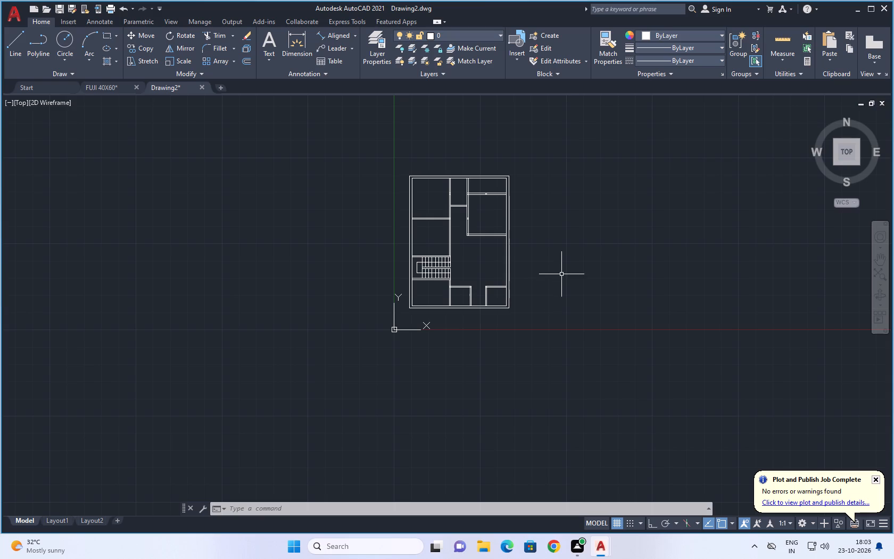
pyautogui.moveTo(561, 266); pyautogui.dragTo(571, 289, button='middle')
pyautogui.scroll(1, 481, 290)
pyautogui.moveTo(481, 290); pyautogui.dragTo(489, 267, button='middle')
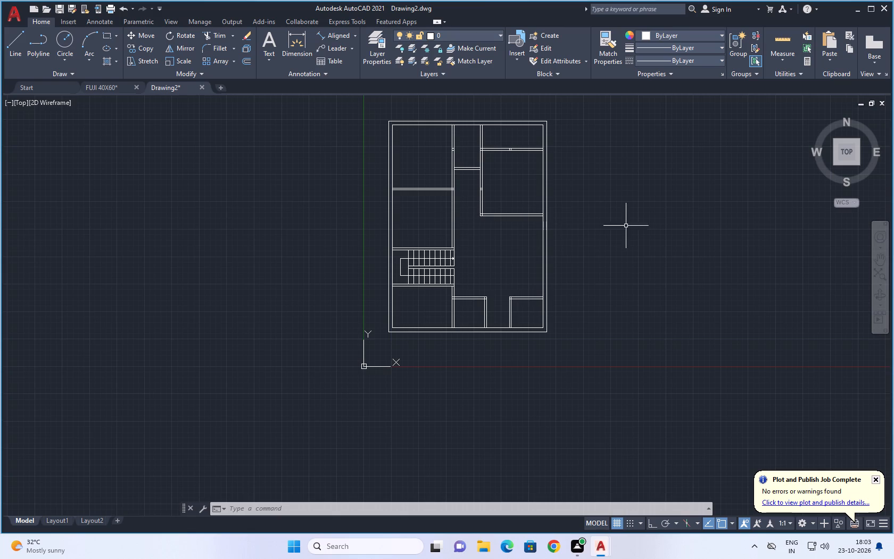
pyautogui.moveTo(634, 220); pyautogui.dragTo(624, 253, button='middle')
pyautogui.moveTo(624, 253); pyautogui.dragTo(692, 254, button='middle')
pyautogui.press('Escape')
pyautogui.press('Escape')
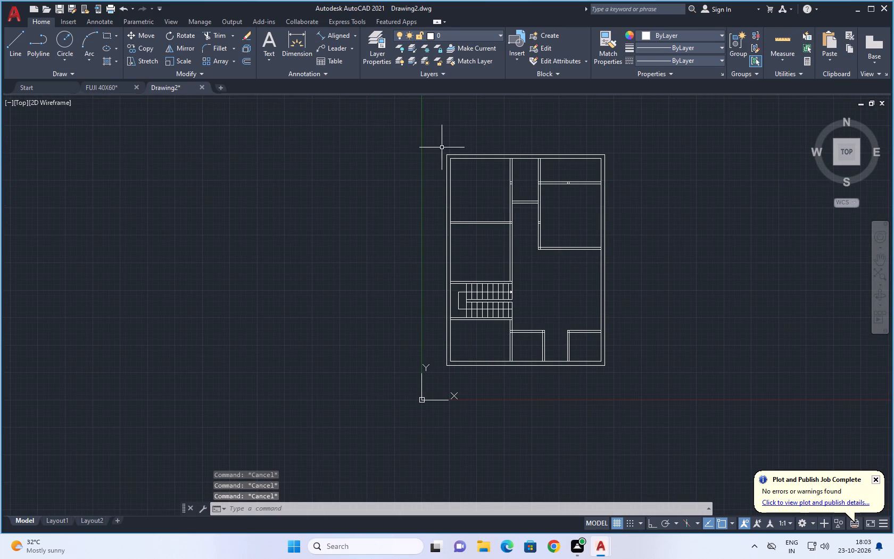
# Create a new layer named WALL in the layer properties.
pyautogui.click(374, 36)
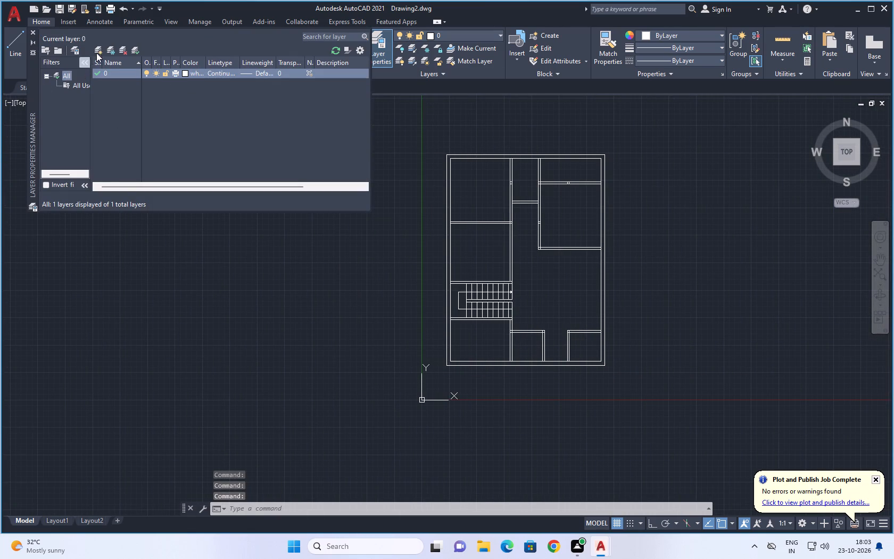
pyautogui.click(97, 47)
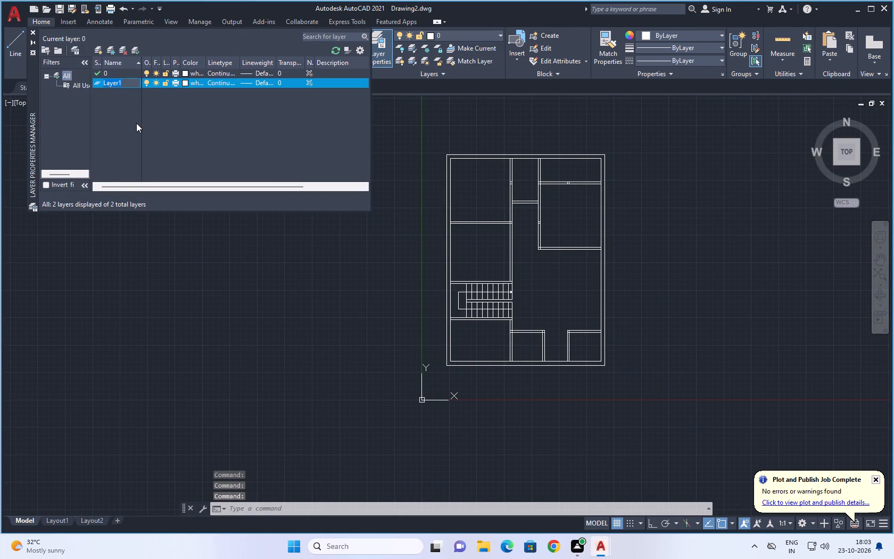
pyautogui.press('BackSpace')
pyautogui.press('BackSpace')
pyautogui.press('BackSpace')
pyautogui.write('WALL')
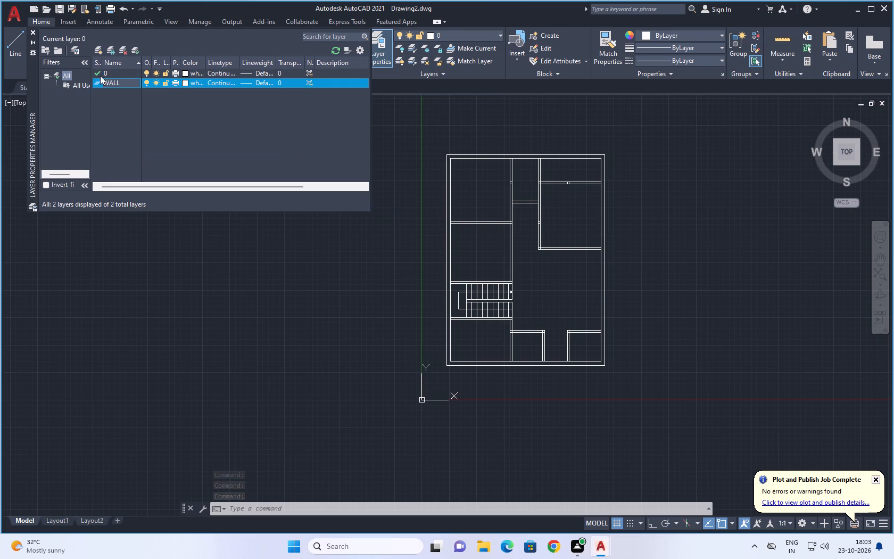
# Add three more layers and name the last one DOOR.
pyautogui.click(98, 45)
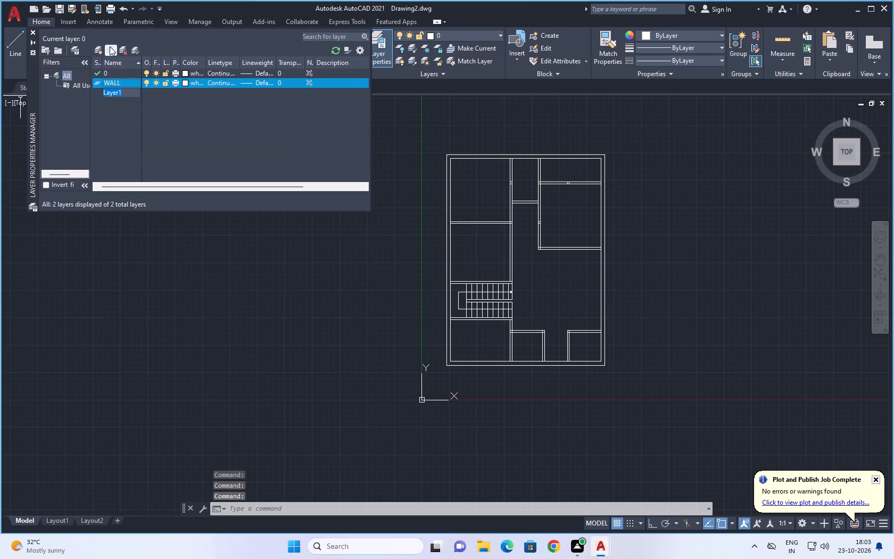
pyautogui.click(97, 48)
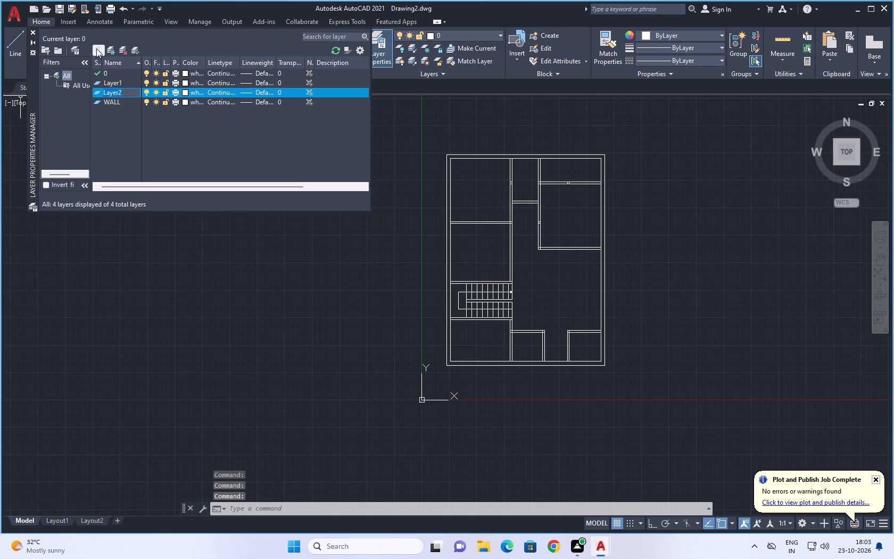
pyautogui.click(96, 48)
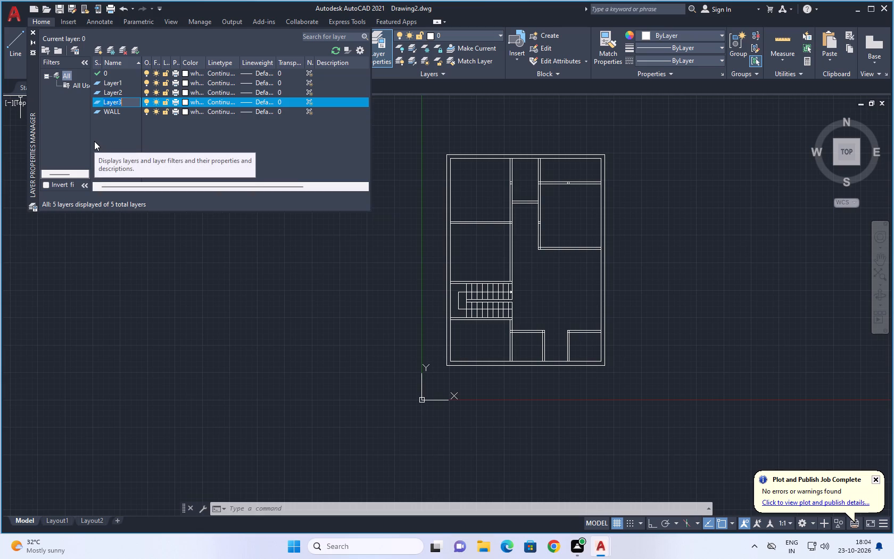
pyautogui.press('BackSpace')
pyautogui.press('BackSpace')
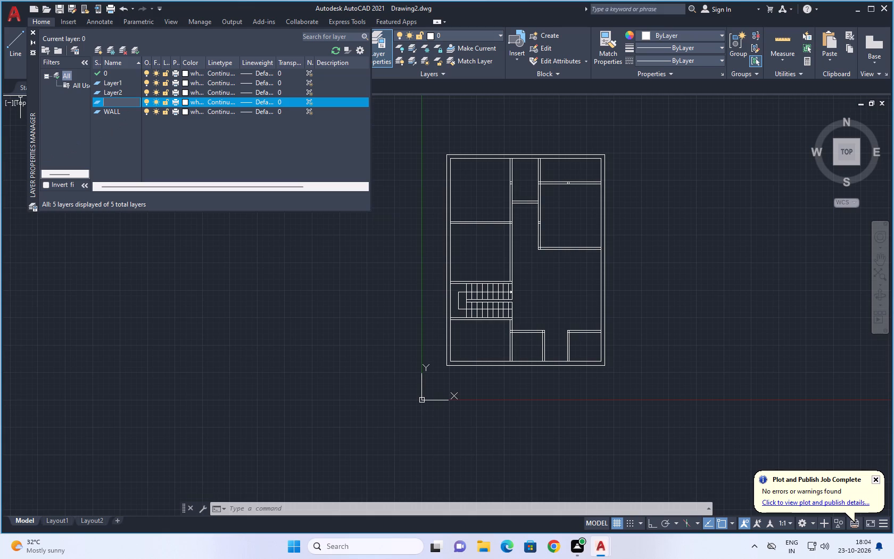
pyautogui.write('DOOR')
# Rename Layer2 as WINDOW.
pyautogui.click(120, 92)
pyautogui.click(126, 92)
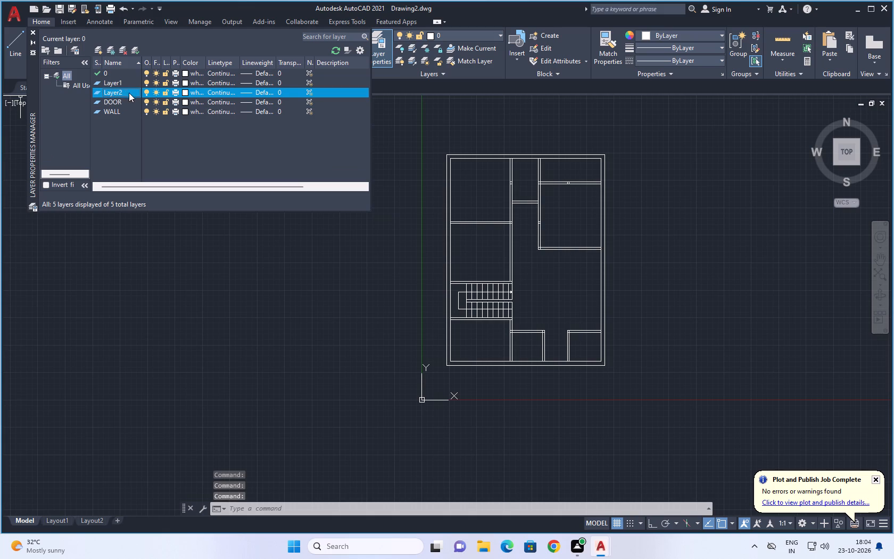
pyautogui.click(129, 93)
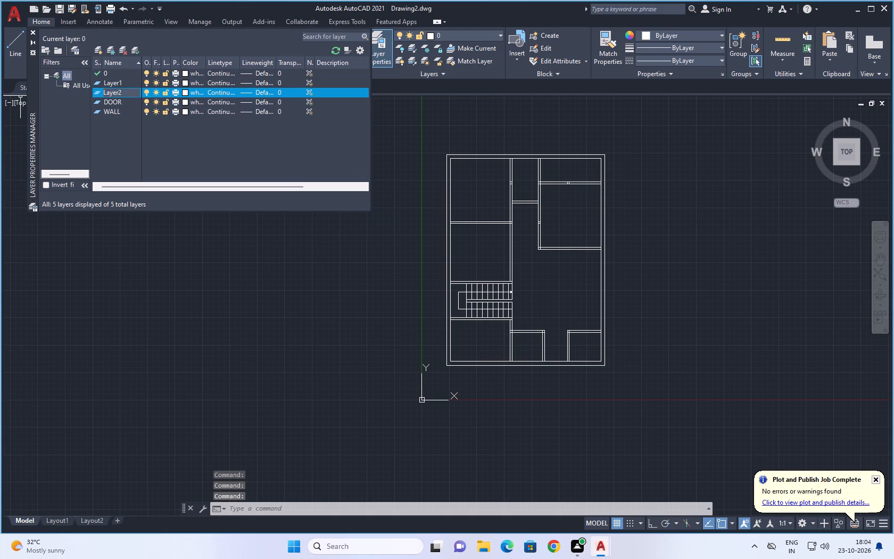
pyautogui.click(129, 93)
pyautogui.press('BackSpace')
pyautogui.press('BackSpace')
pyautogui.press('BackSpace')
pyautogui.press('BackSpace')
pyautogui.press('BackSpace')
pyautogui.press('BackSpace')
pyautogui.press('BackSpace')
pyautogui.press('BackSpace')
pyautogui.press('BackSpace')
pyautogui.press('BackSpace')
pyautogui.press('BackSpace')
pyautogui.press('BackSpace')
pyautogui.press('BackSpace')
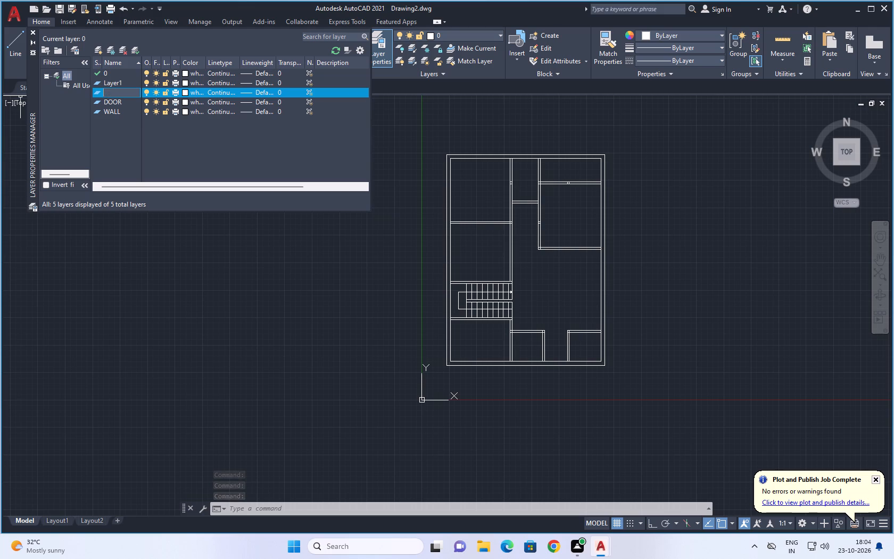
pyautogui.write('WIND')
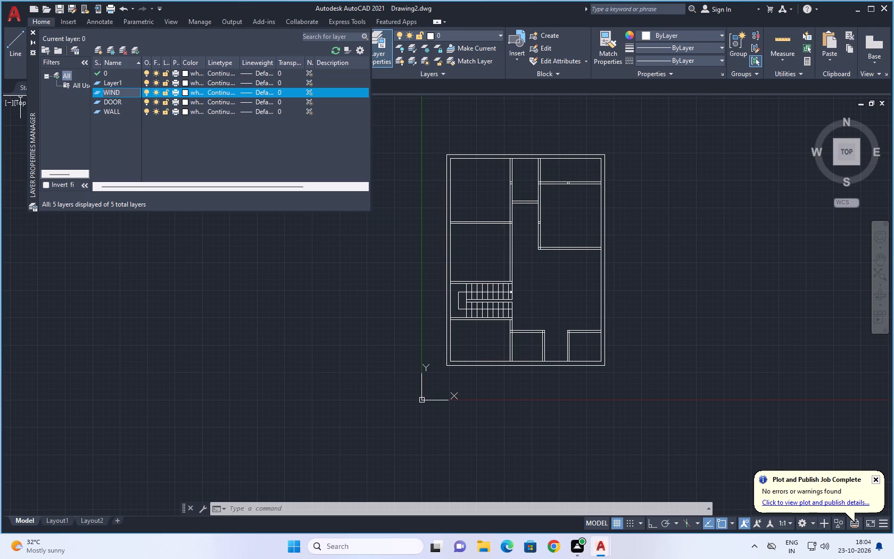
pyautogui.write('OW')
# Rename Layer1 as STAIRCASE.
pyautogui.click(129, 83)
pyautogui.click(129, 83)
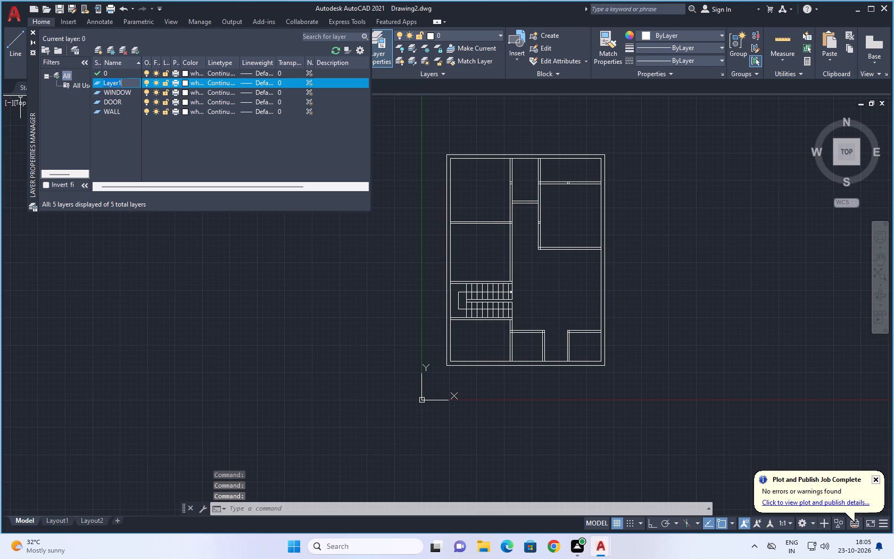
pyautogui.write('STAIRCASE')
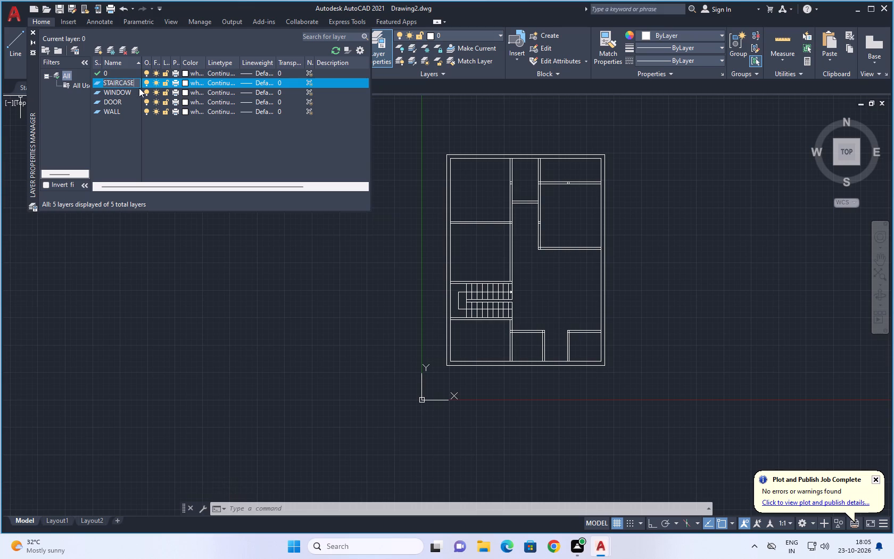
pyautogui.click(129, 125)
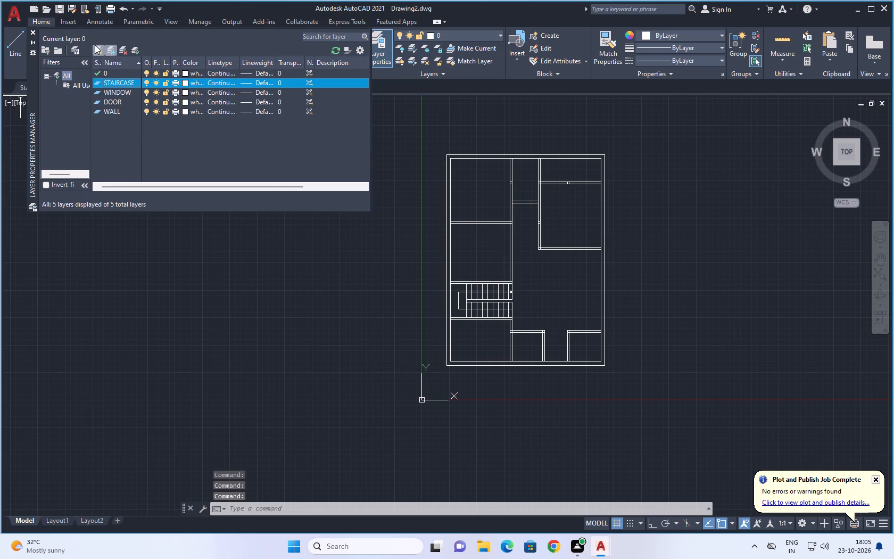
# Create a new layer named EQUIPMENT.
pyautogui.click(95, 44)
pyautogui.click(95, 50)
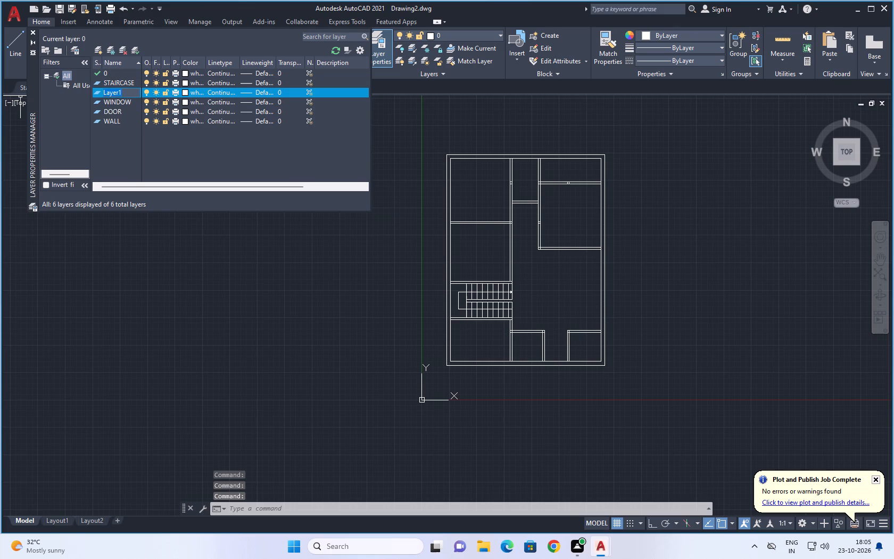
pyautogui.press('BackSpace')
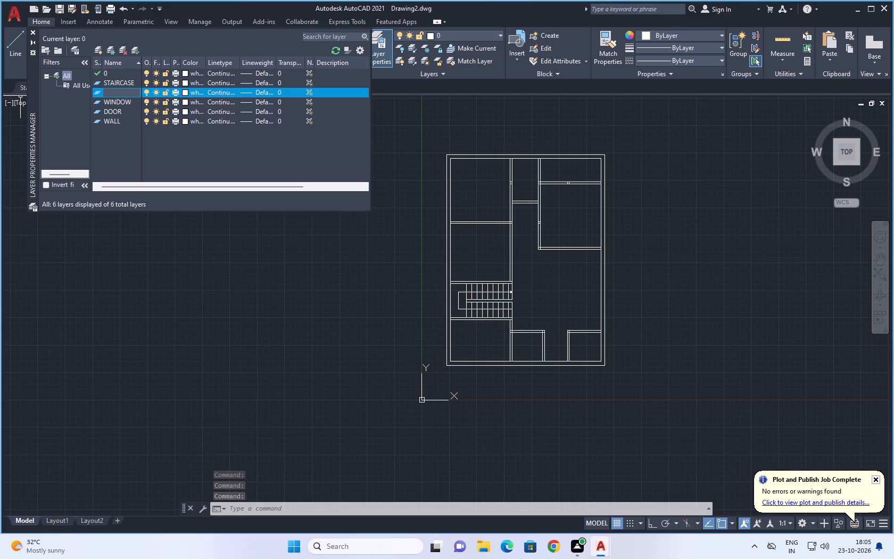
pyautogui.press('e')
pyautogui.write('QUIPMENT')
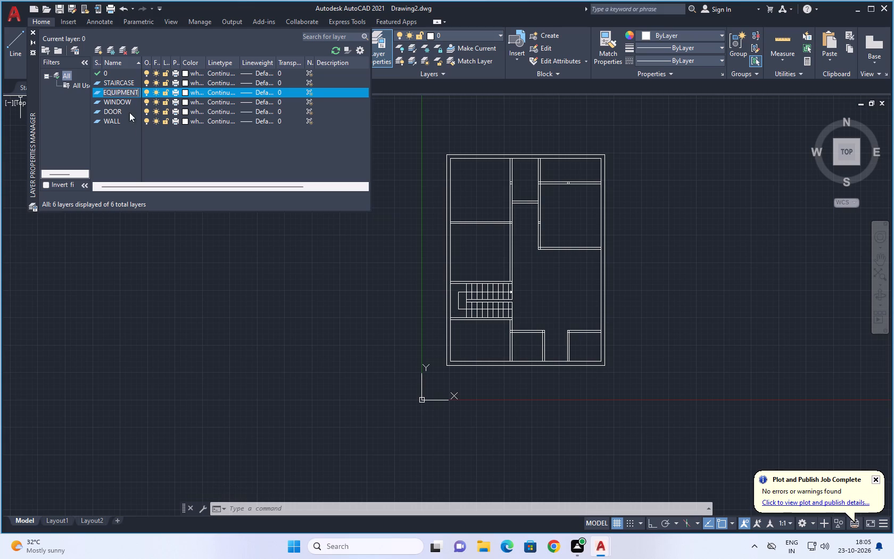
pyautogui.click(125, 145)
# Create a new layer named TEXT.
pyautogui.click(98, 47)
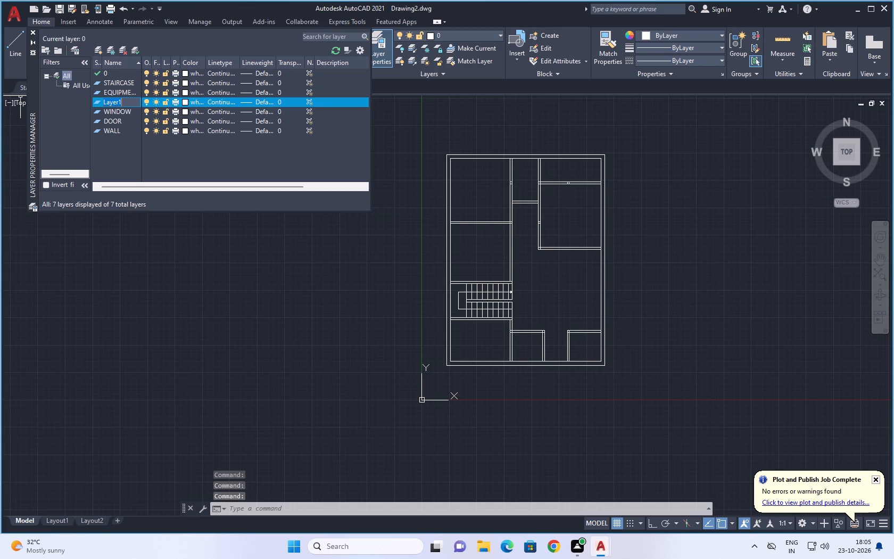
pyautogui.write('TEXT')
pyautogui.click(126, 146)
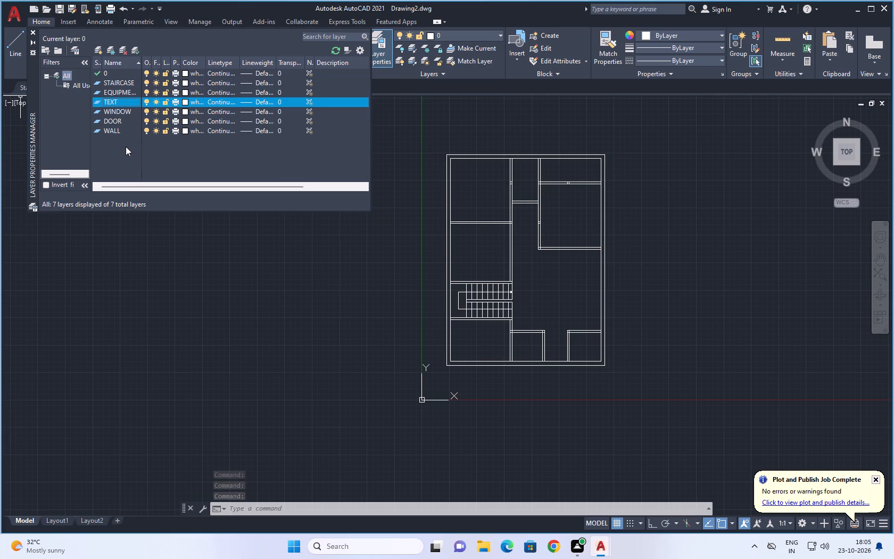
# Set the WALL layer's colour to index colour 40.
pyautogui.click(186, 130)
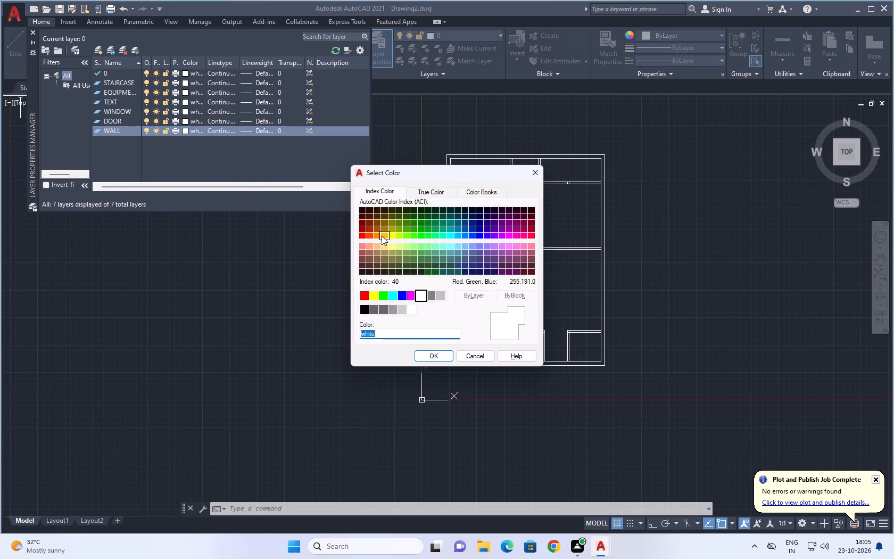
pyautogui.click(382, 234)
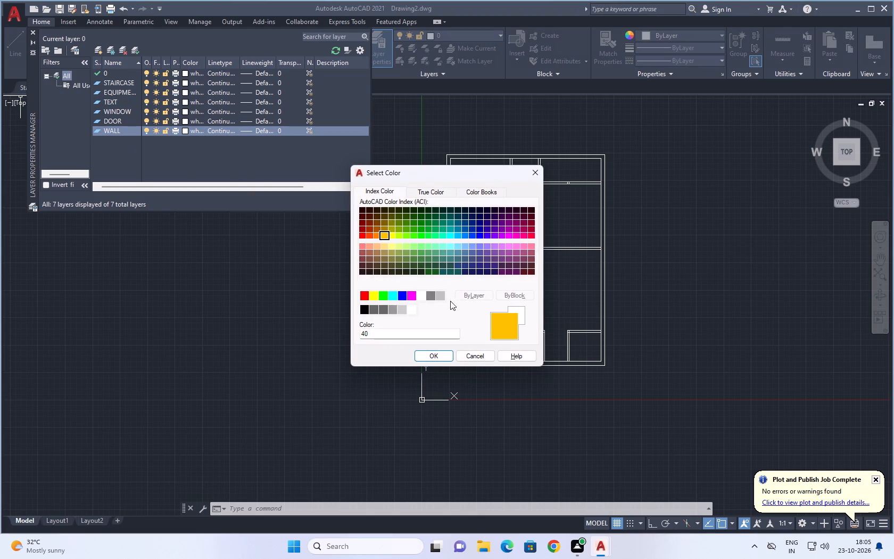
pyautogui.click(440, 356)
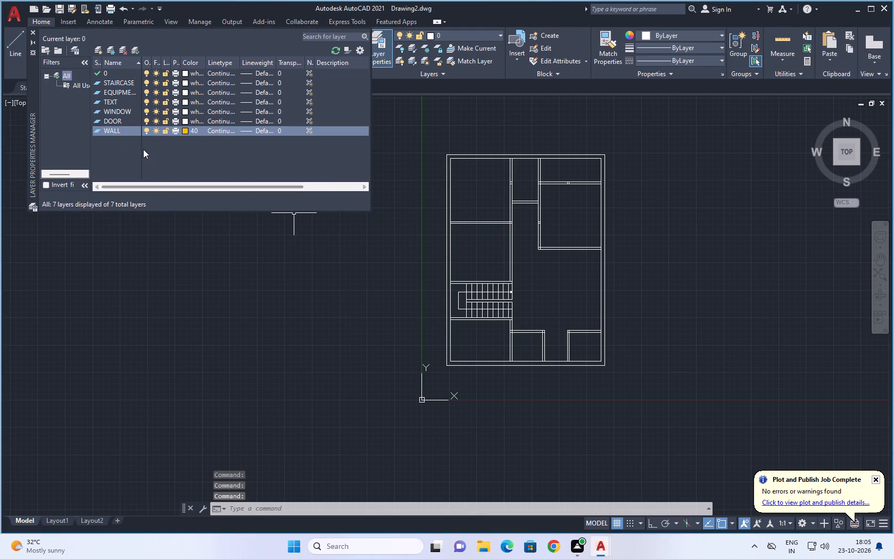
# Set the DOOR layer's colour to index colour 20.
pyautogui.click(184, 121)
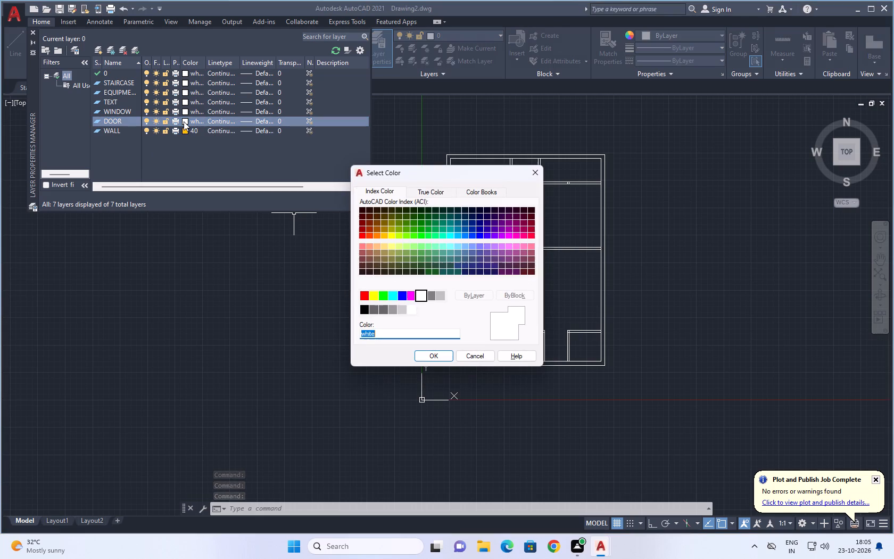
pyautogui.click(369, 234)
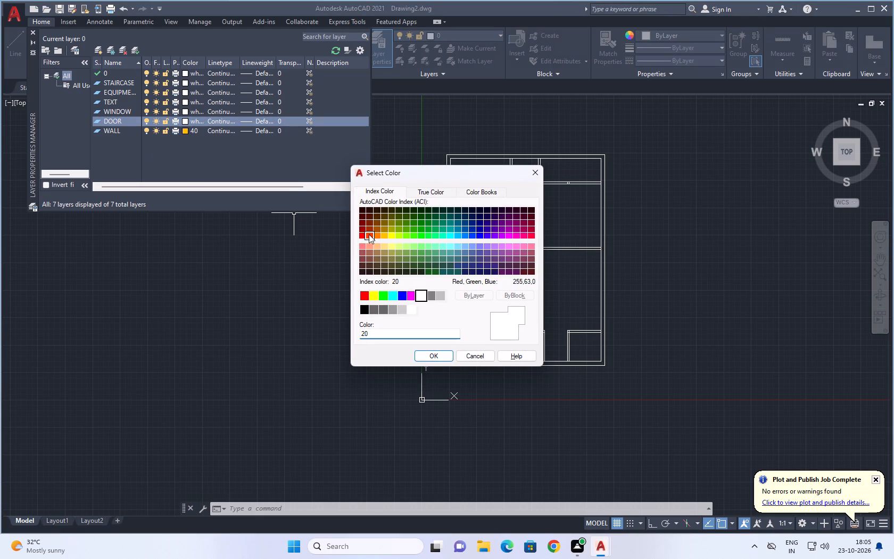
pyautogui.click(434, 352)
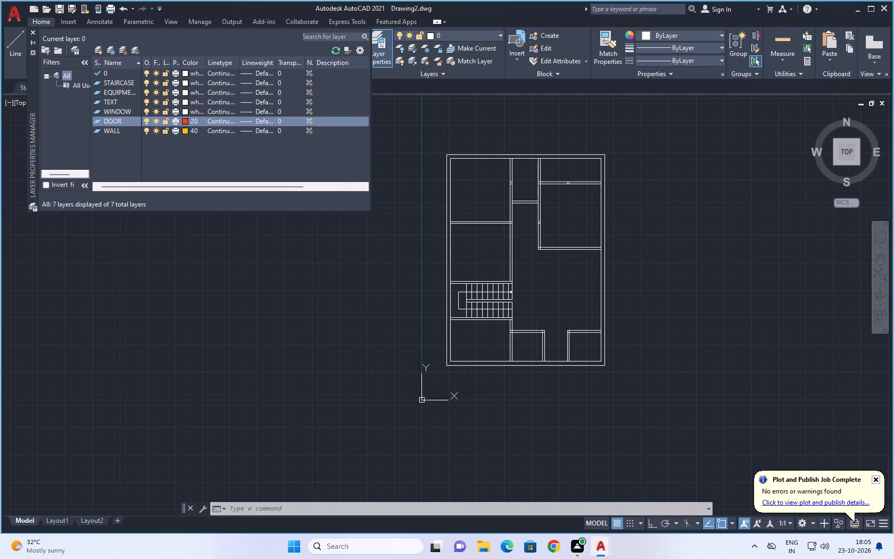
# Set the WINDOW layer's colour to index colour 131.
pyautogui.click(185, 110)
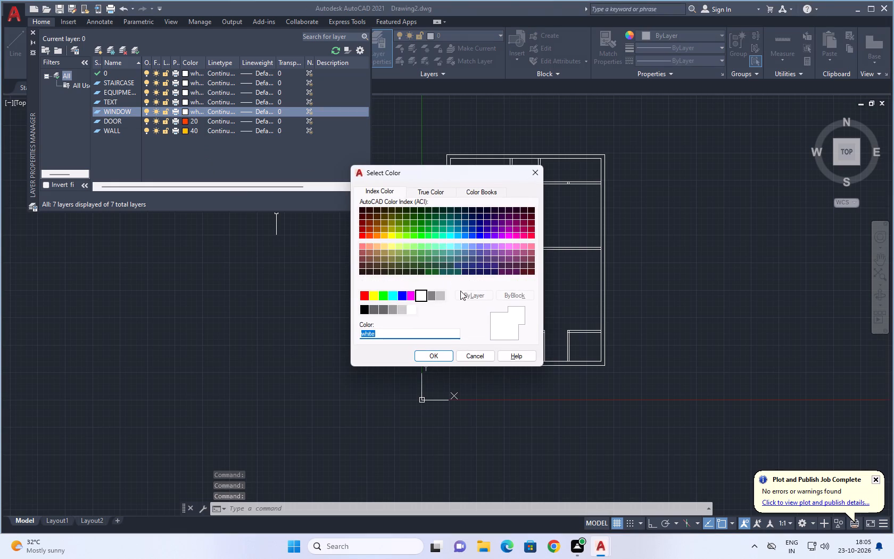
pyautogui.click(450, 246)
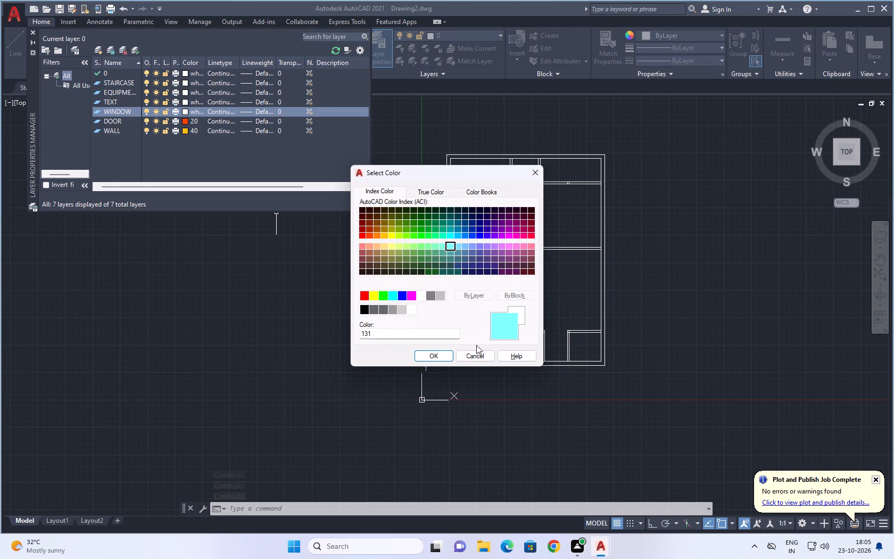
pyautogui.click(447, 352)
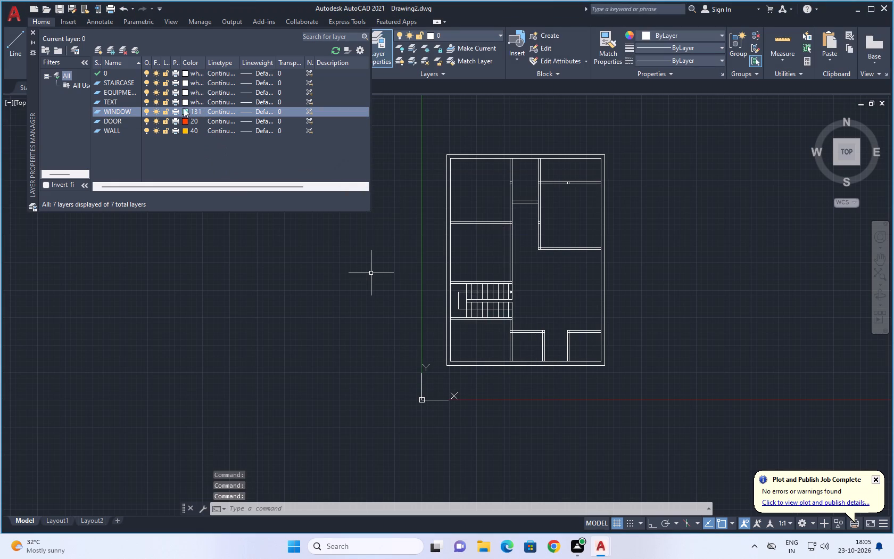
# Set the TEXT layer's colour to magenta, index colour 210.
pyautogui.click(185, 101)
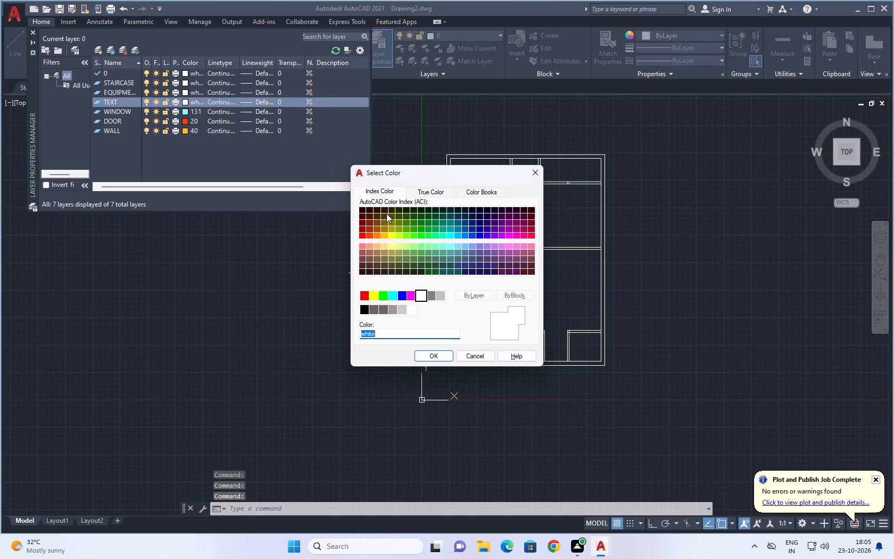
pyautogui.click(393, 235)
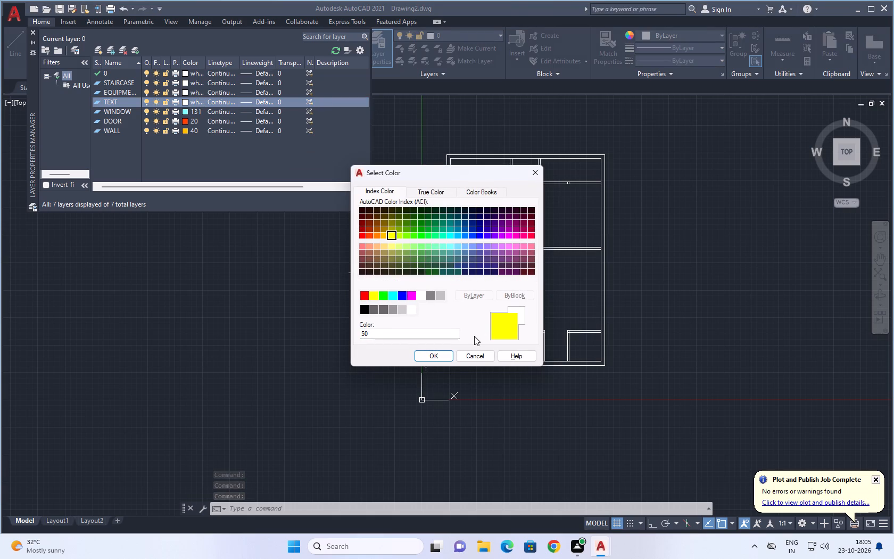
pyautogui.click(510, 235)
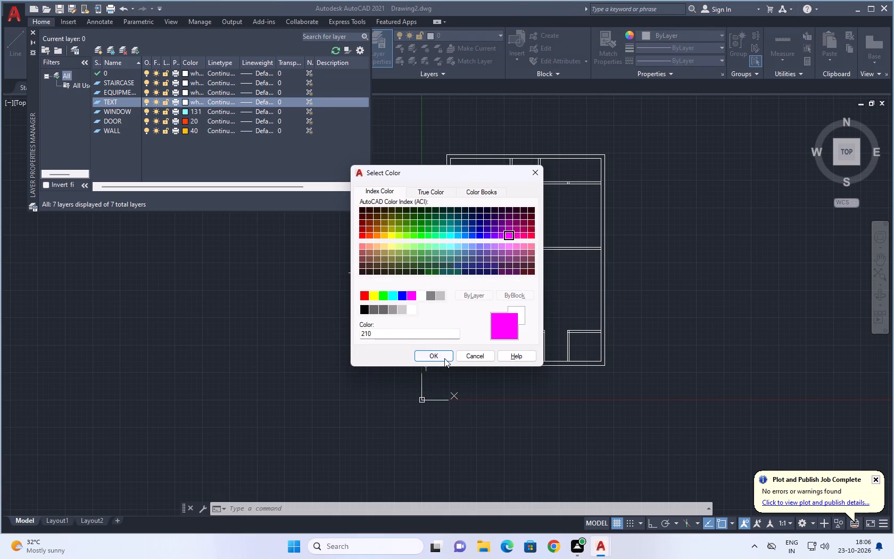
pyautogui.click(444, 354)
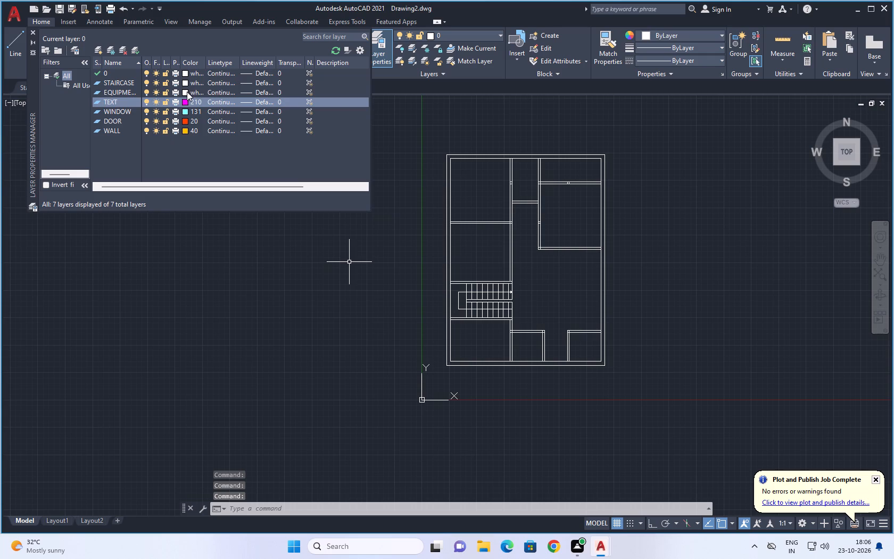
# Set the EQUIPMENT layer's colour to green, index colour 100.
pyautogui.click(187, 92)
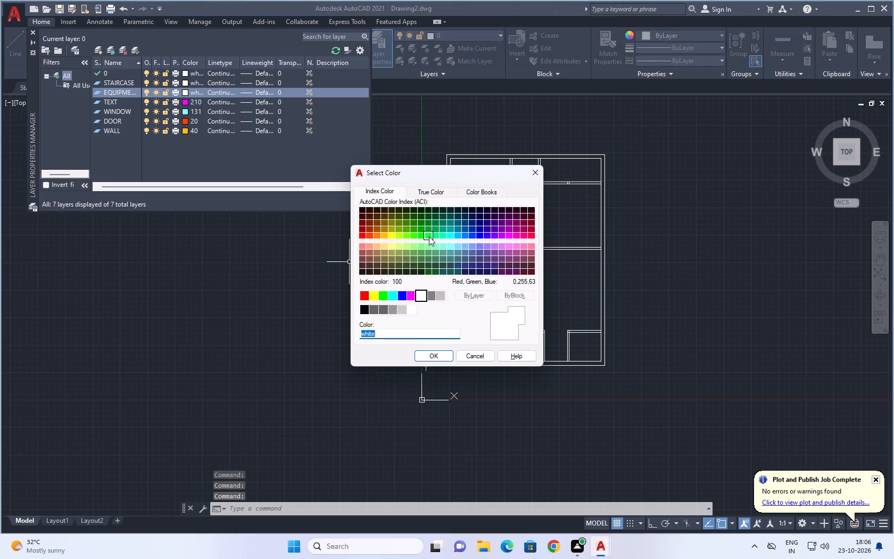
pyautogui.click(429, 234)
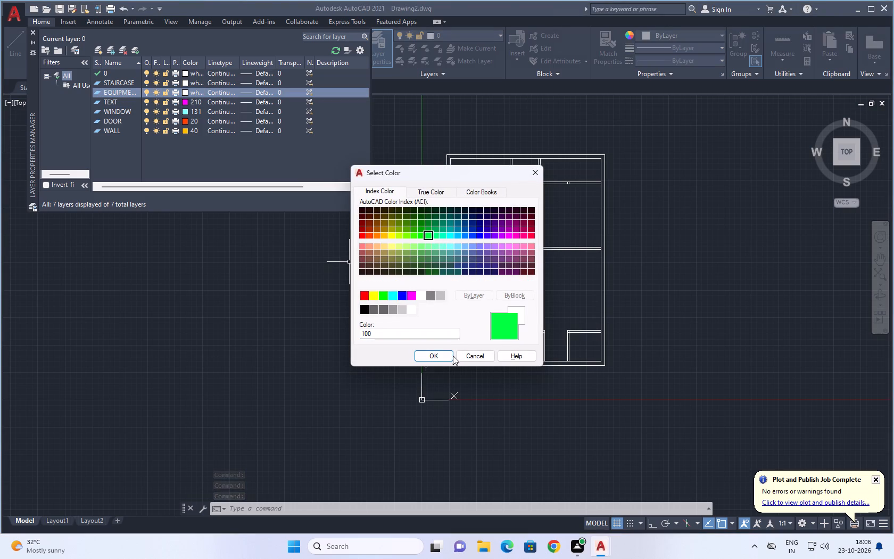
pyautogui.click(445, 357)
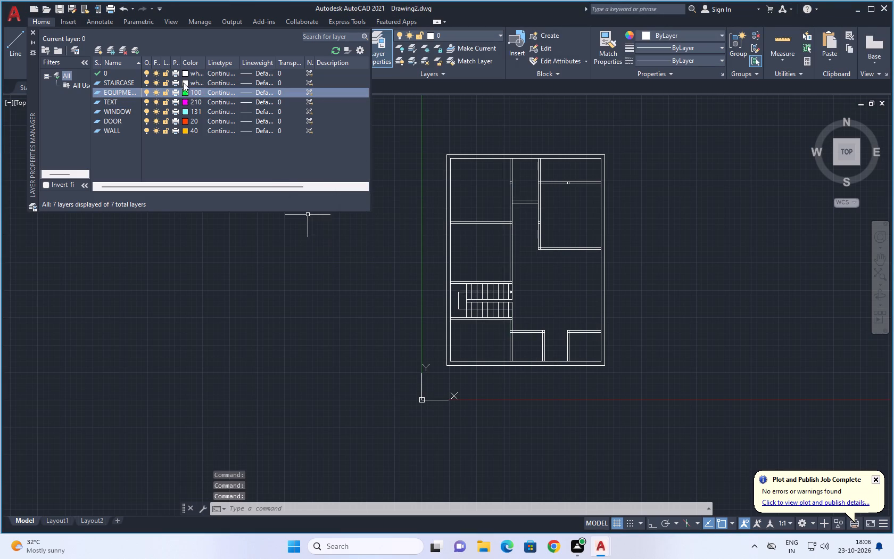
# Set the STAIRCASE layer's colour to yellow, index colour 50, and close the layer manager.
pyautogui.click(186, 84)
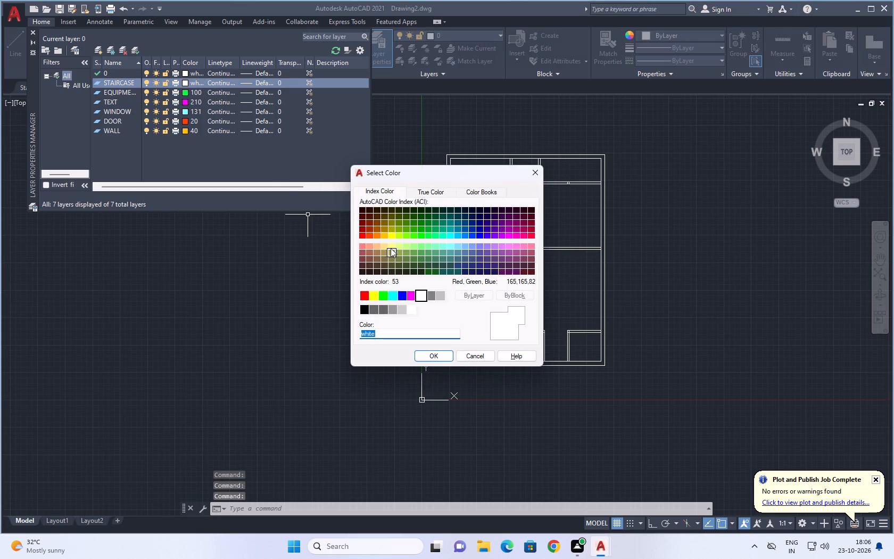
pyautogui.click(388, 235)
pyautogui.click(440, 356)
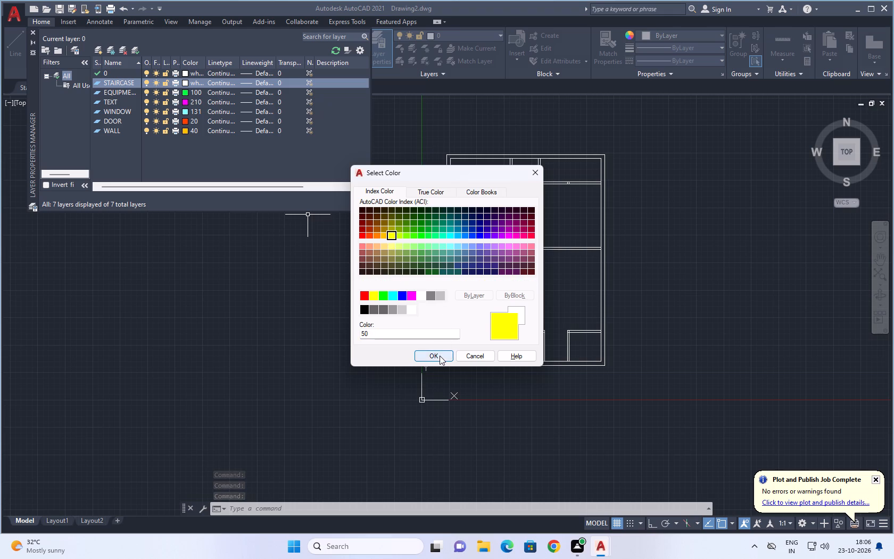
pyautogui.scroll(-1, 395, 298)
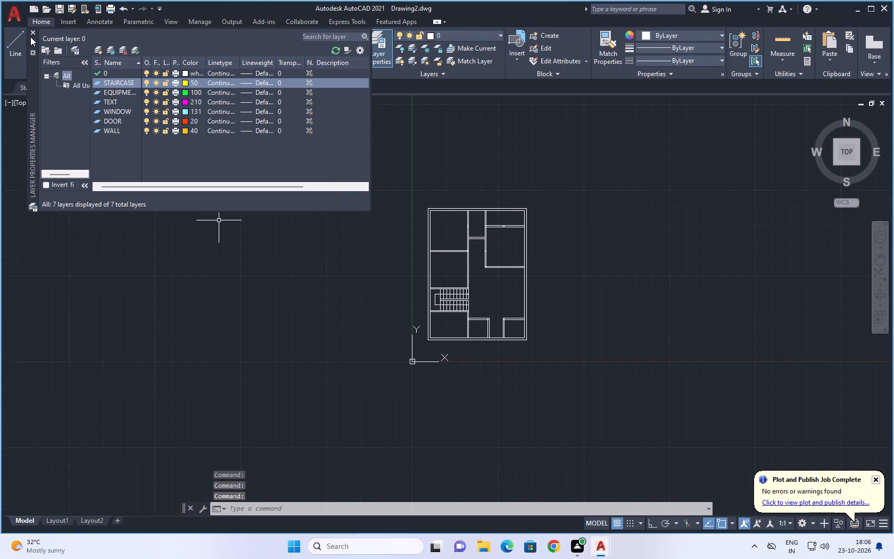
pyautogui.click(31, 32)
# Assign the entire floor plan, including all walls and stair lines, to the WALL layer.
pyautogui.moveTo(572, 262); pyautogui.dragTo(605, 250, button='middle')
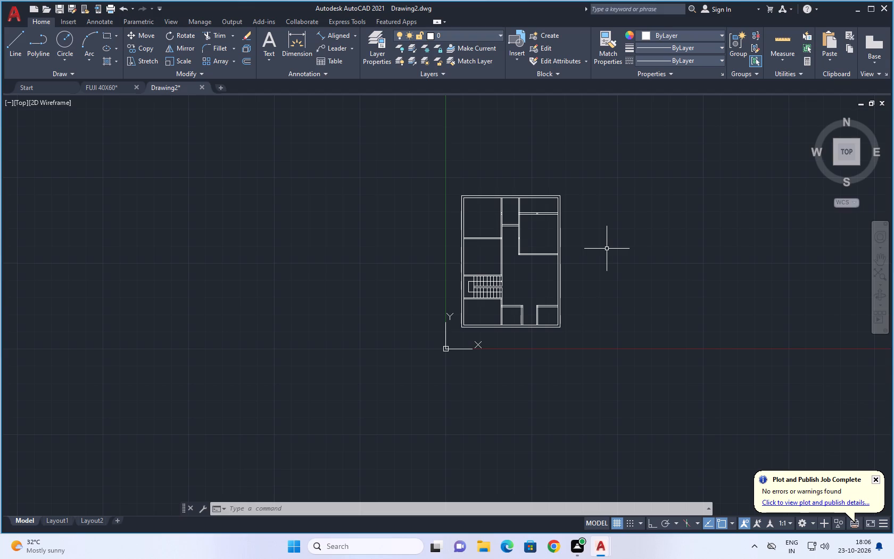
pyautogui.press('Escape')
pyautogui.press('Escape')
pyautogui.moveTo(643, 256); pyautogui.dragTo(676, 247, button='middle')
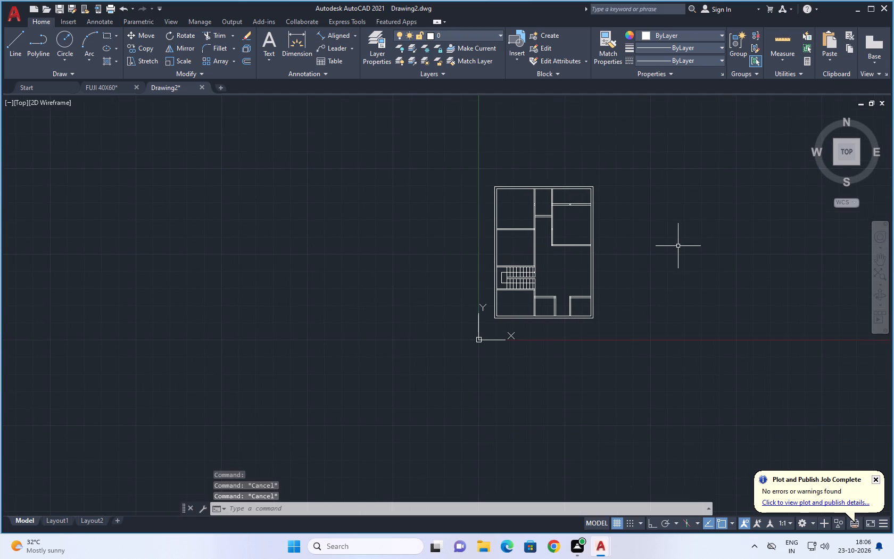
pyautogui.moveTo(679, 246); pyautogui.dragTo(635, 269, button='middle')
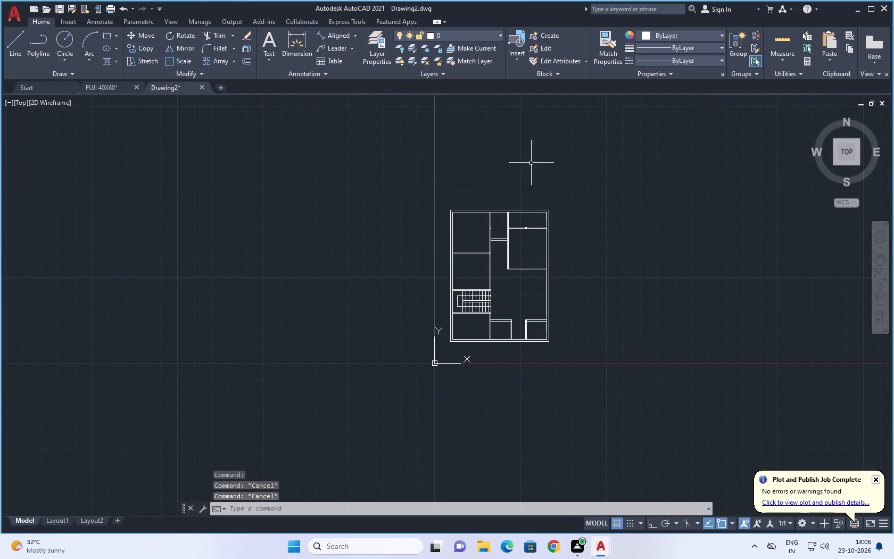
pyautogui.click(402, 149)
pyautogui.click(593, 363)
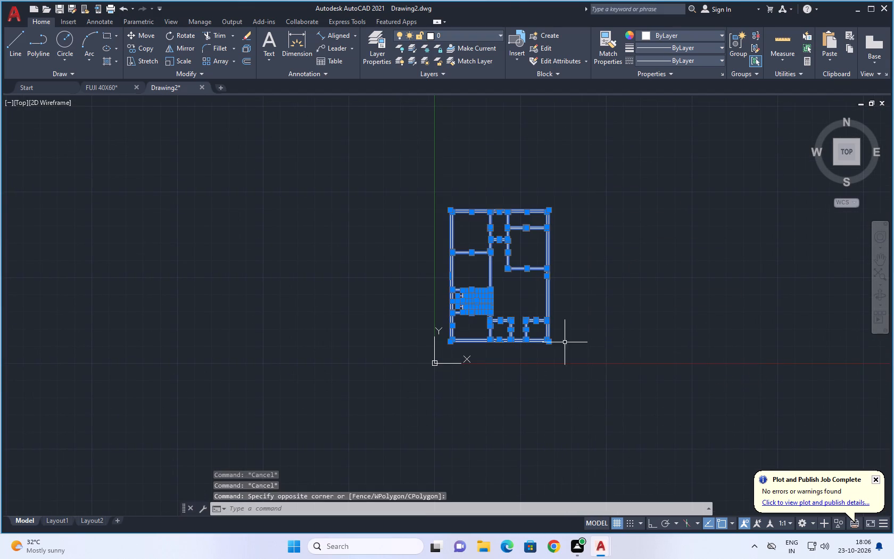
pyautogui.click(480, 32)
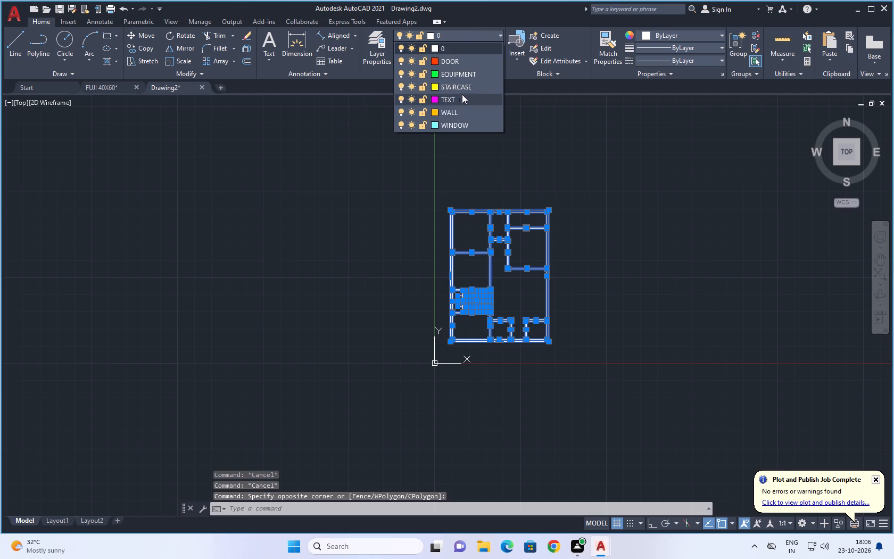
pyautogui.click(451, 111)
pyautogui.press('Escape')
pyautogui.press('Escape')
# Assign the stair treads, centre divider, direction line and the inner boundary lines around the stairwell to the STAIRCASE layer.
pyautogui.moveTo(606, 238); pyautogui.dragTo(639, 186, button='middle')
pyautogui.scroll(4, 508, 247)
pyautogui.moveTo(656, 232); pyautogui.dragTo(524, 287)
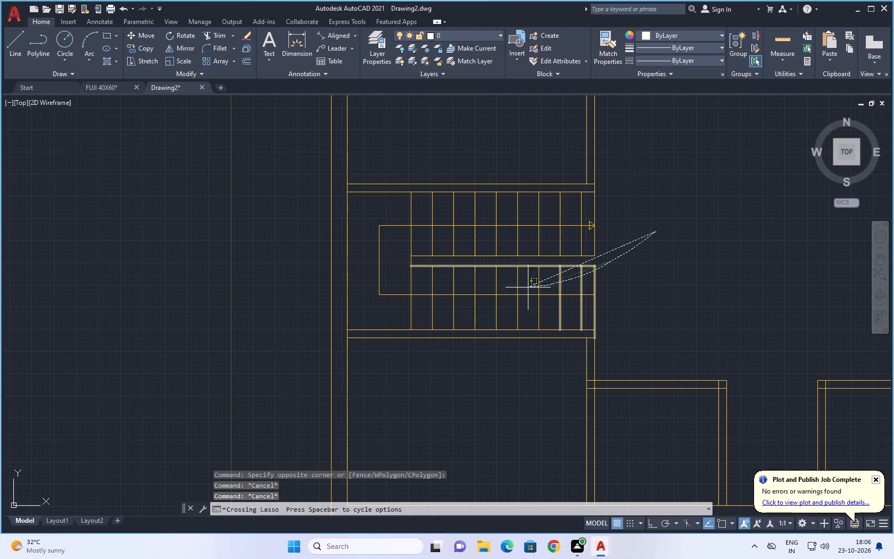
pyautogui.moveTo(524, 287); pyautogui.dragTo(390, 251)
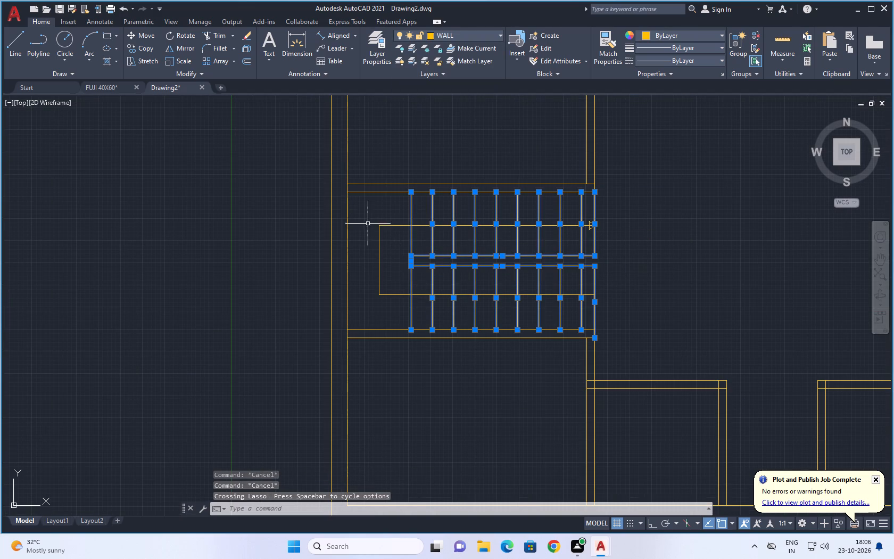
pyautogui.click(393, 228)
pyautogui.click(394, 227)
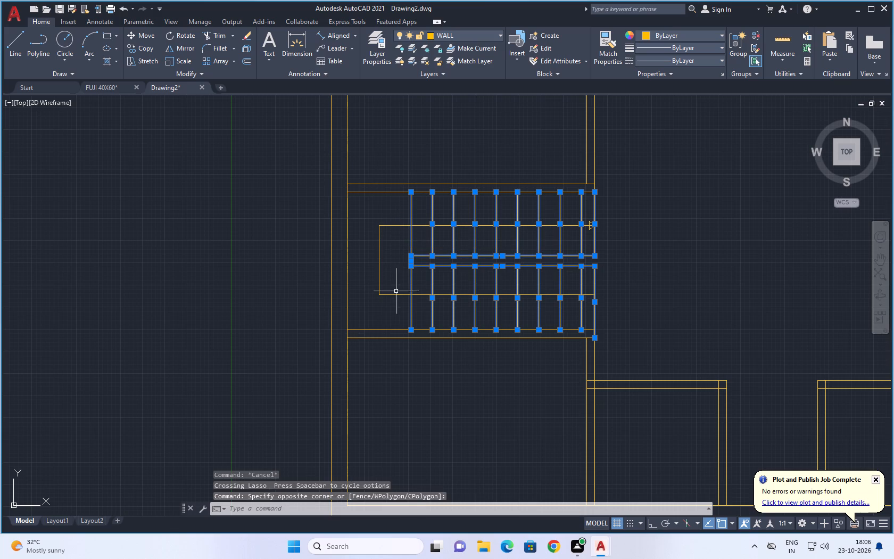
pyautogui.click(399, 295)
pyautogui.click(379, 263)
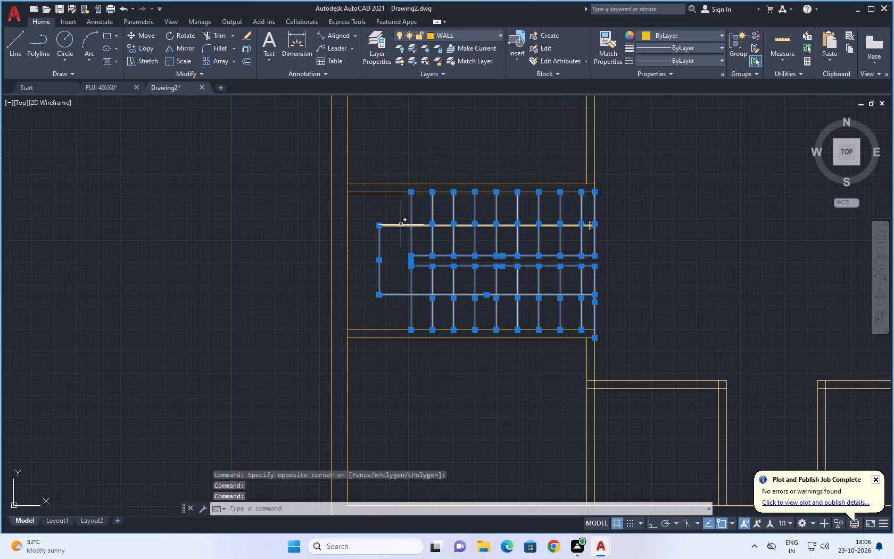
pyautogui.click(401, 225)
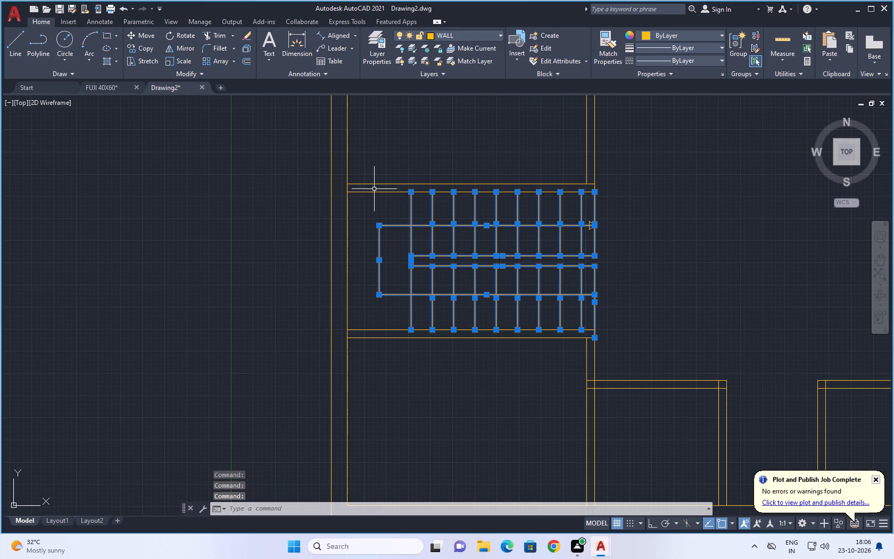
pyautogui.click(375, 192)
pyautogui.click(346, 221)
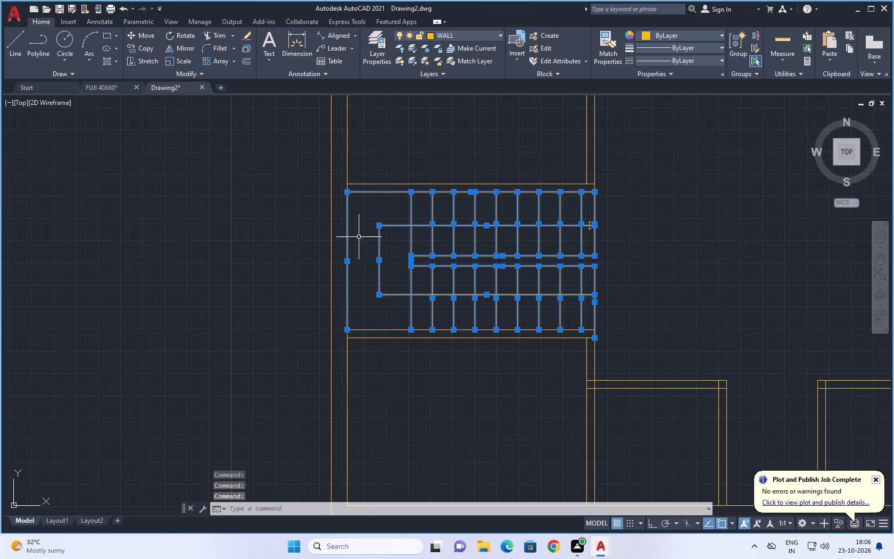
pyautogui.click(369, 330)
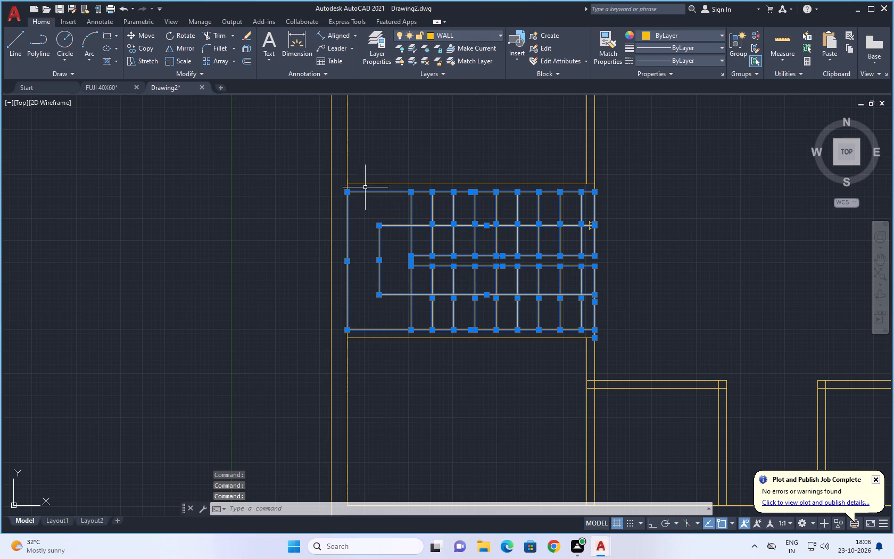
pyautogui.click(487, 37)
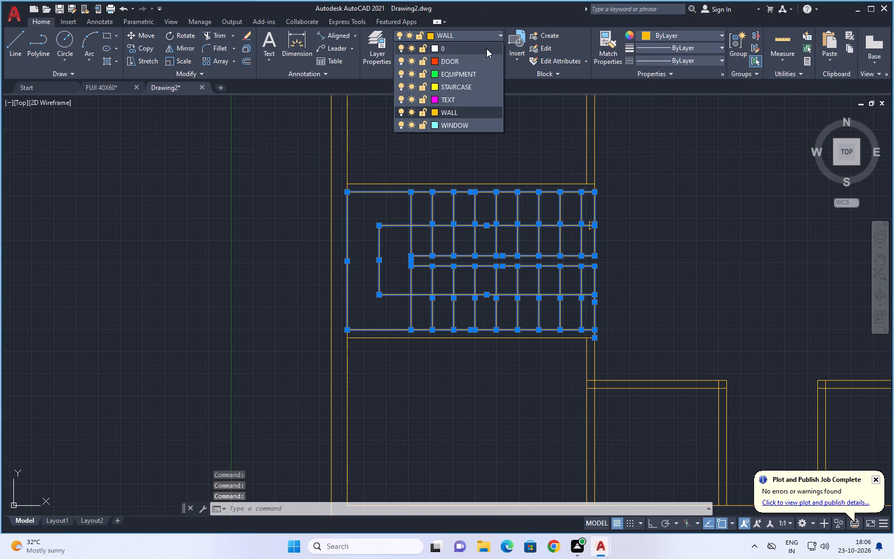
pyautogui.click(448, 86)
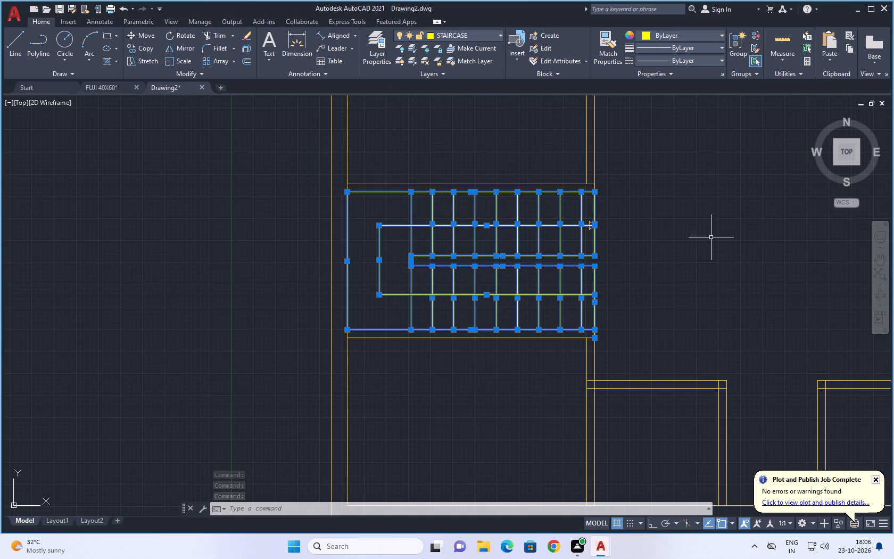
pyautogui.press('Escape')
pyautogui.press('Escape')
pyautogui.scroll(-1, 724, 257)
pyautogui.moveTo(722, 256); pyautogui.dragTo(550, 258, button='middle')
pyautogui.scroll(-1, 550, 259)
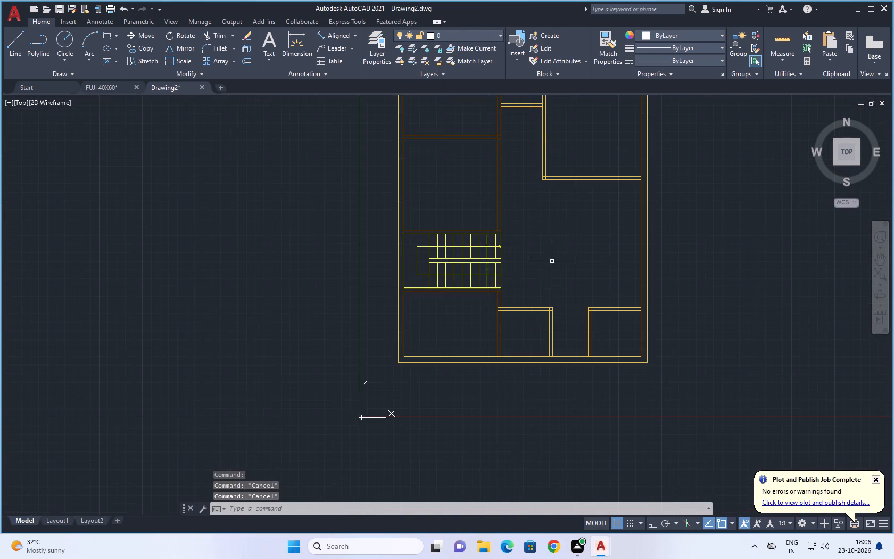
pyautogui.moveTo(724, 251); pyautogui.dragTo(673, 321, button='middle')
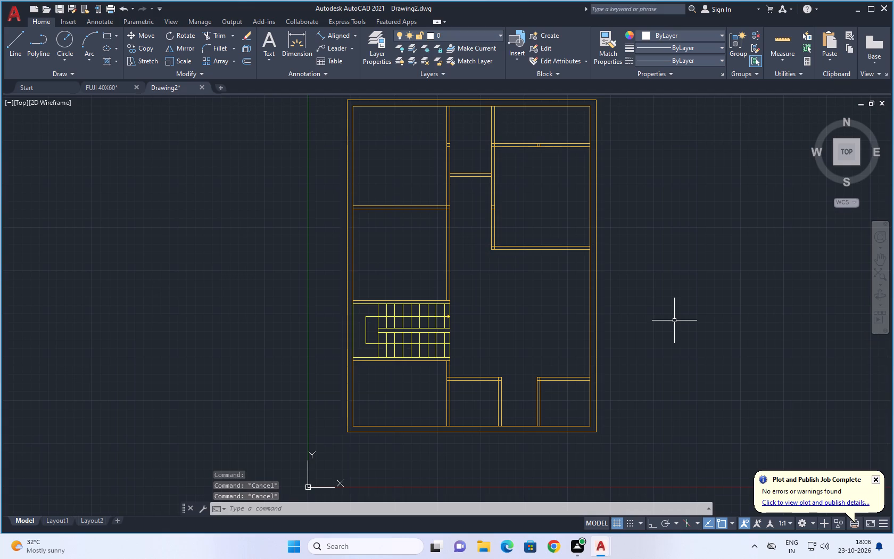
# Make WALL the current layer.
pyautogui.press('Escape')
pyautogui.moveTo(701, 310); pyautogui.dragTo(664, 332, button='middle')
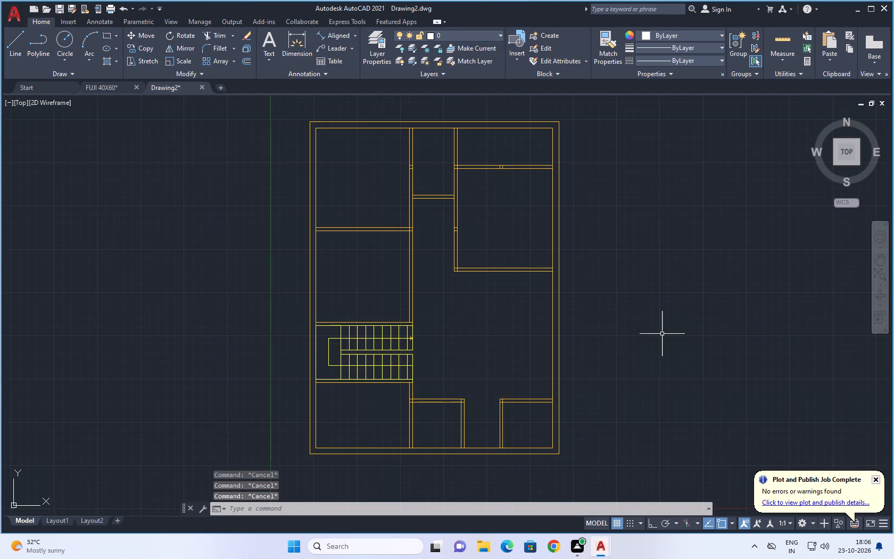
pyautogui.moveTo(634, 325); pyautogui.dragTo(607, 351, button='middle')
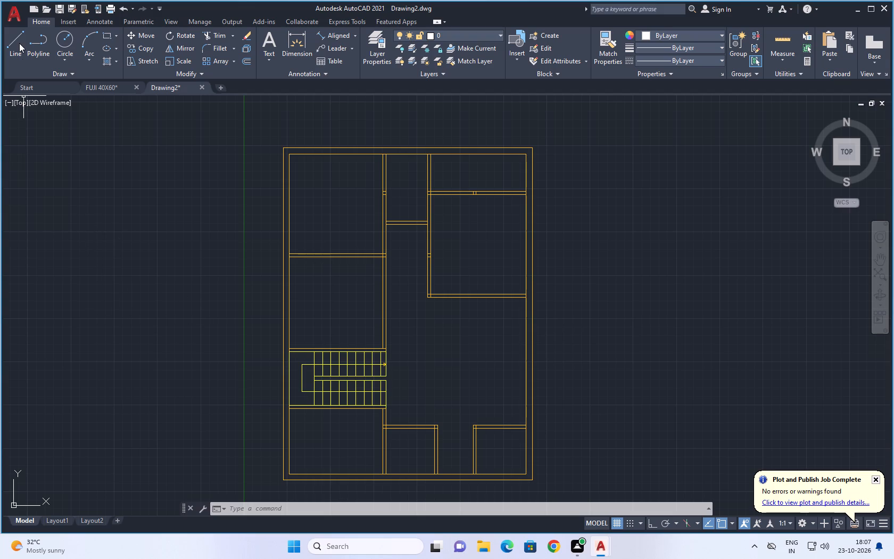
pyautogui.click(498, 35)
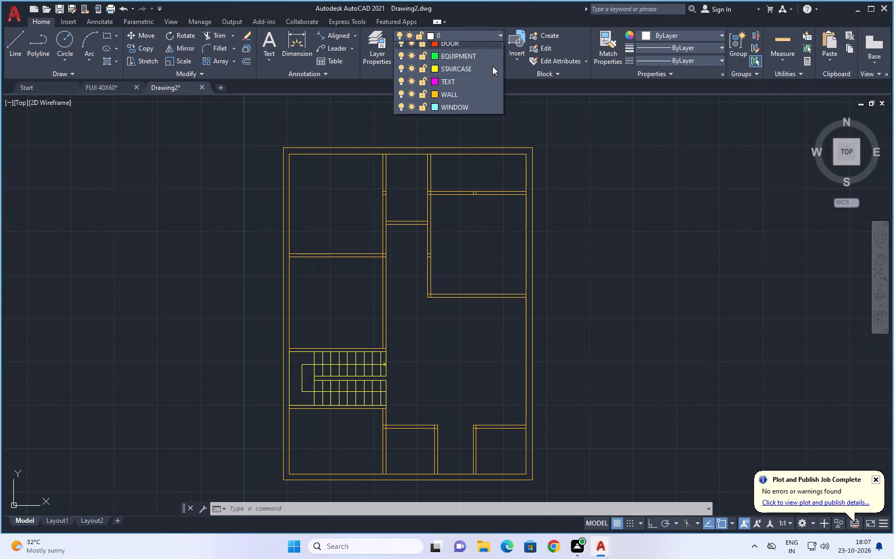
pyautogui.click(472, 114)
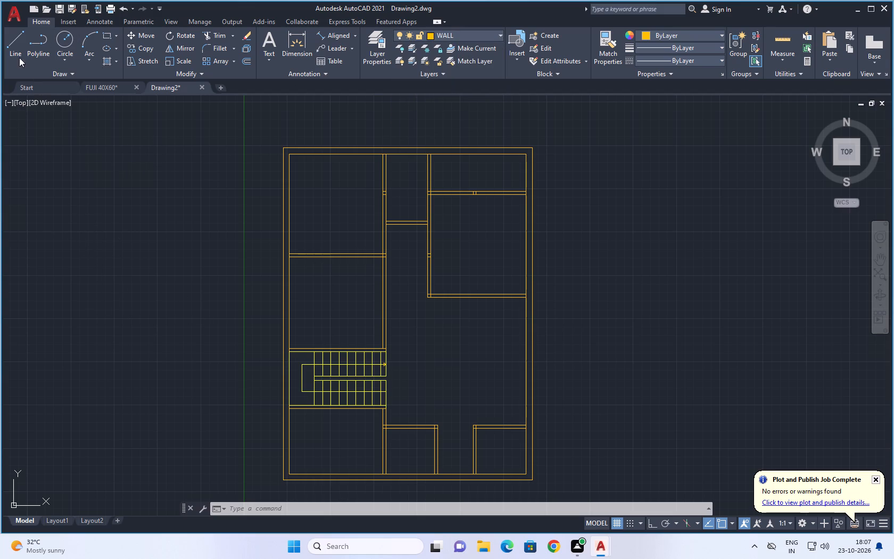
# Draw a line across the left vertical partition's thickness, continuing the upper face of the partition between the two left-hand rooms.
pyautogui.click(13, 40)
pyautogui.scroll(1, 347, 264)
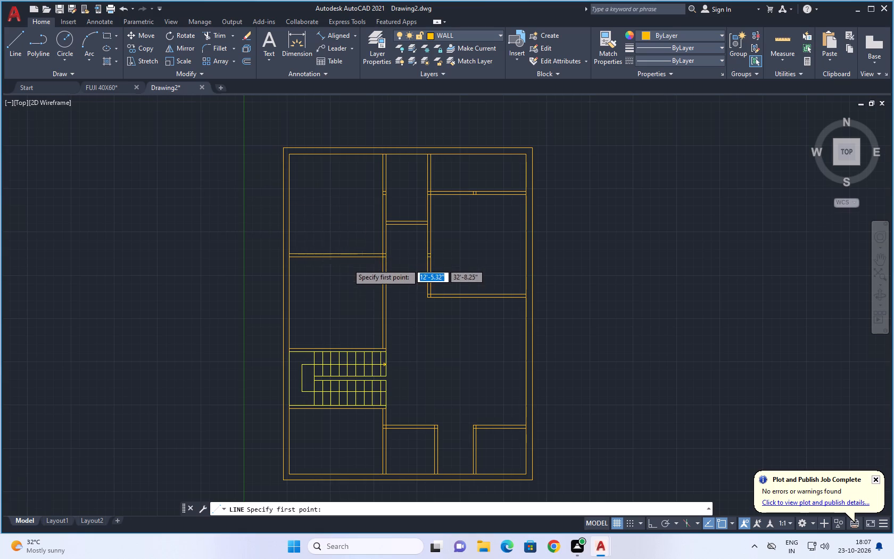
pyautogui.scroll(1, 407, 266)
pyautogui.scroll(1, 455, 231)
pyautogui.moveTo(454, 232); pyautogui.dragTo(438, 286, button='middle')
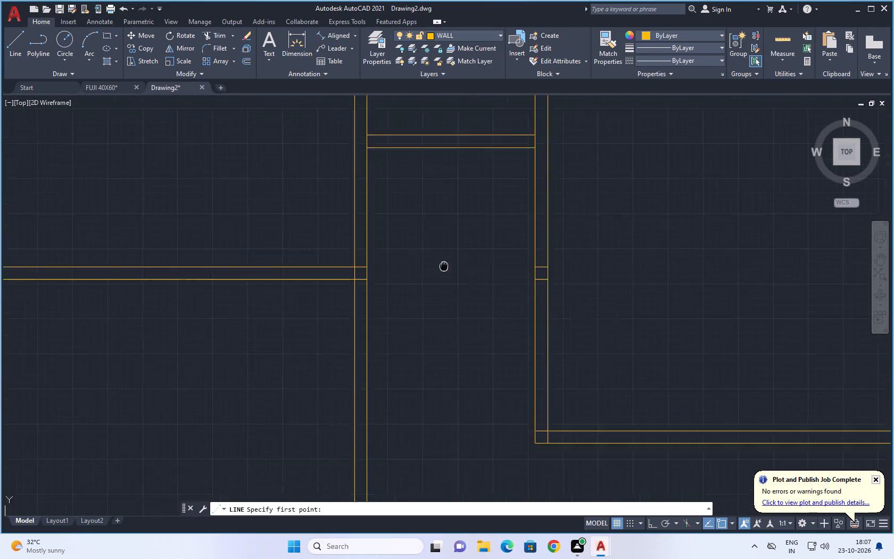
pyautogui.moveTo(438, 286); pyautogui.dragTo(428, 321, button='middle')
pyautogui.scroll(2, 342, 352)
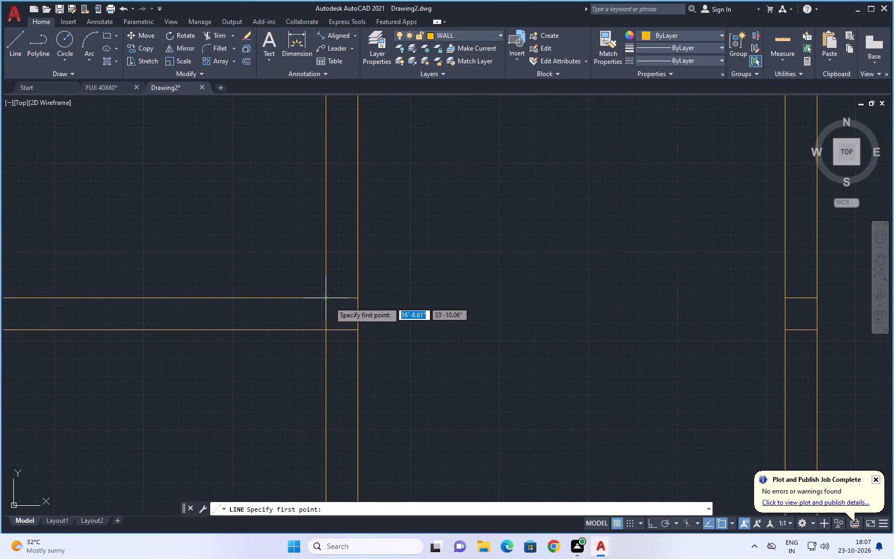
pyautogui.click(327, 298)
pyautogui.click(356, 299)
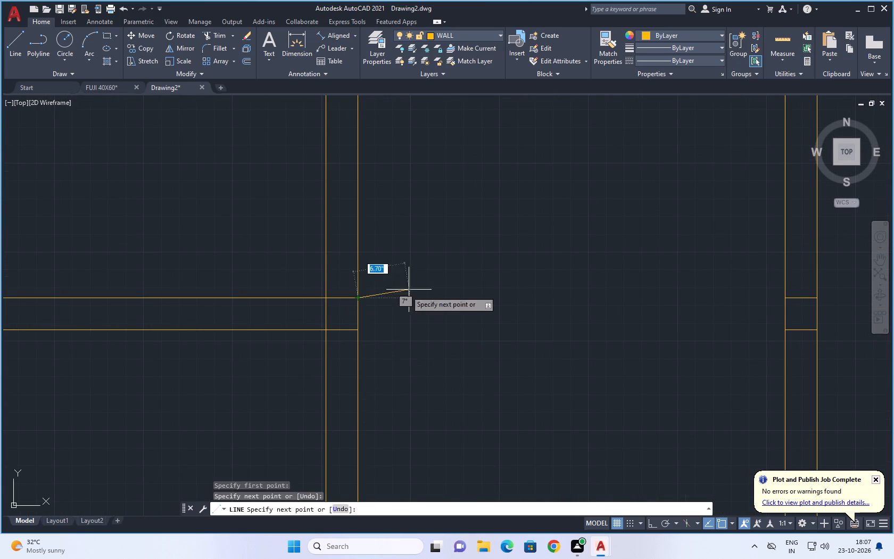
pyautogui.press('Escape')
# Draw a line across the right end of the short passage partition, where it meets the right vertical partition.
pyautogui.scroll(-2, 417, 285)
pyautogui.middleClick(442, 281)
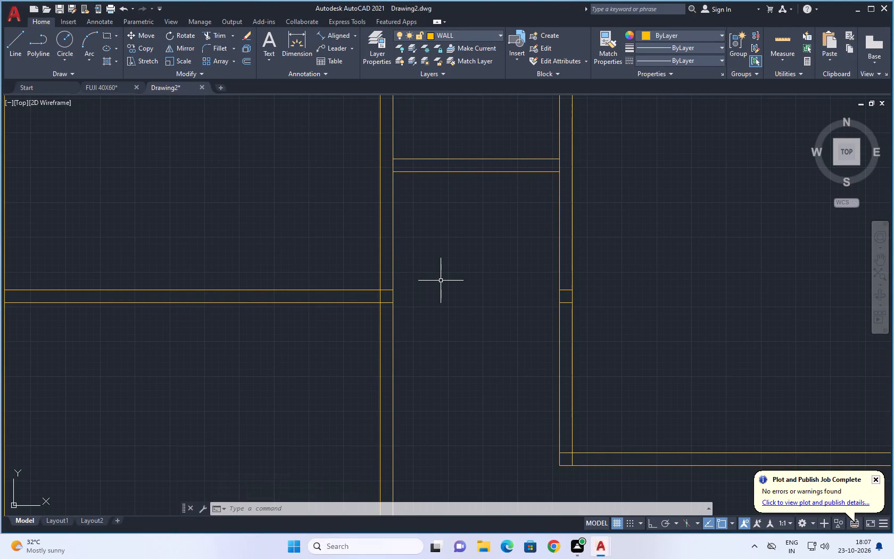
pyautogui.scroll(-2, 487, 261)
pyautogui.moveTo(491, 250); pyautogui.dragTo(449, 292, button='middle')
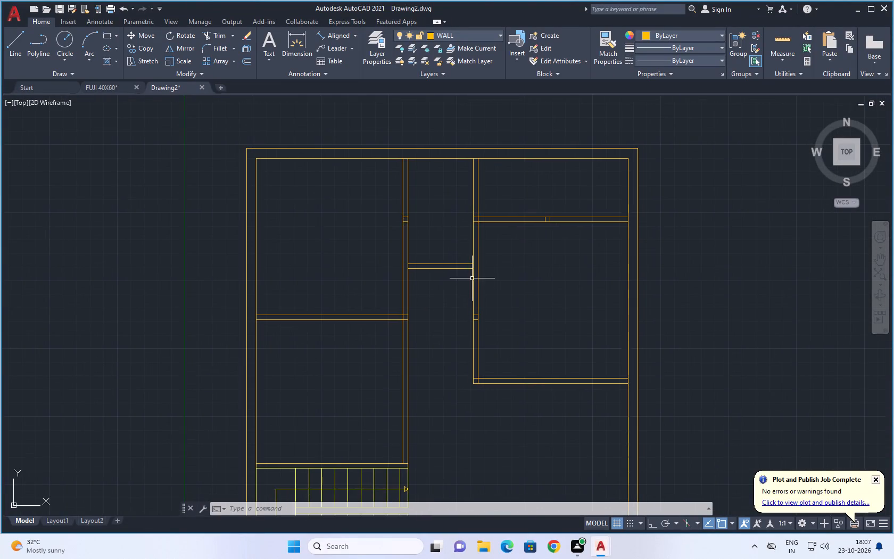
pyautogui.scroll(4, 475, 270)
pyautogui.press('space')
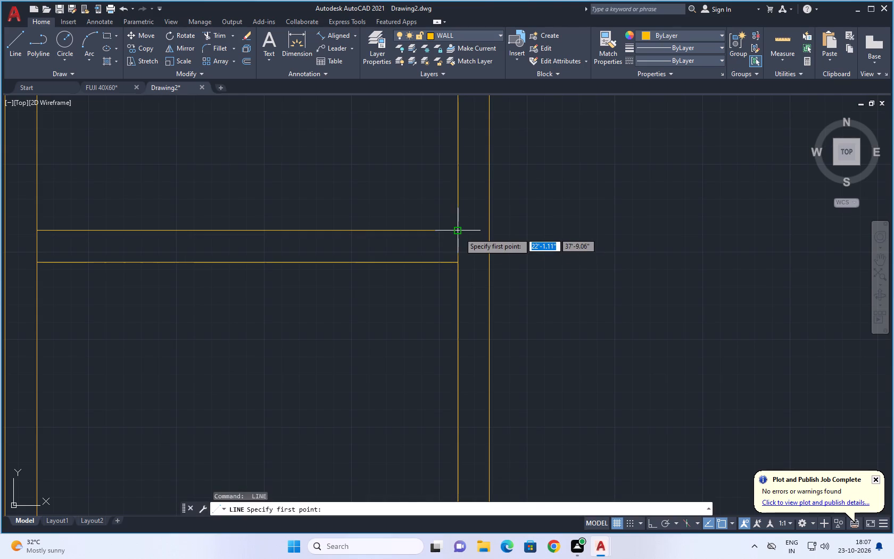
pyautogui.click(459, 233)
pyautogui.click(458, 261)
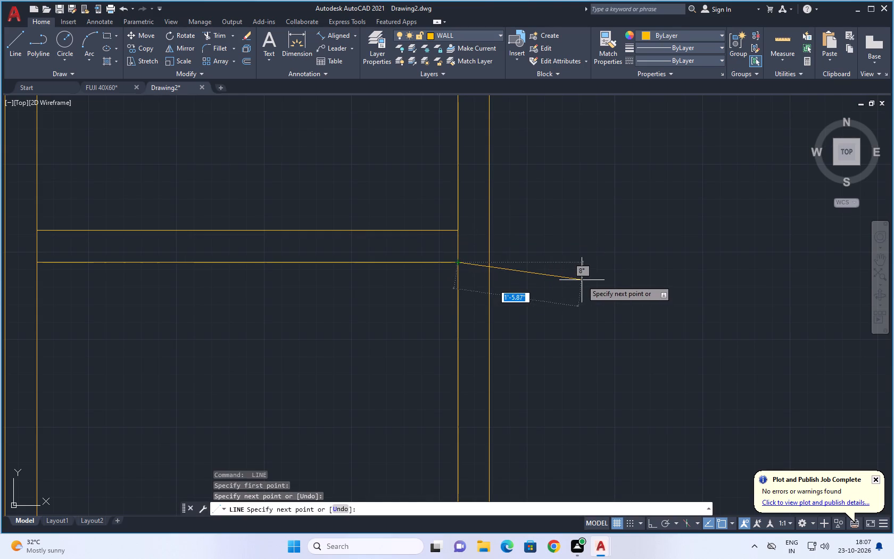
pyautogui.press('Escape')
# Draw a 4.5" line across the upper-right horizontal partition, in line with the right face of the adjoining vertical partition.
pyautogui.scroll(-5, 583, 280)
pyautogui.moveTo(606, 273); pyautogui.dragTo(568, 287, button='middle')
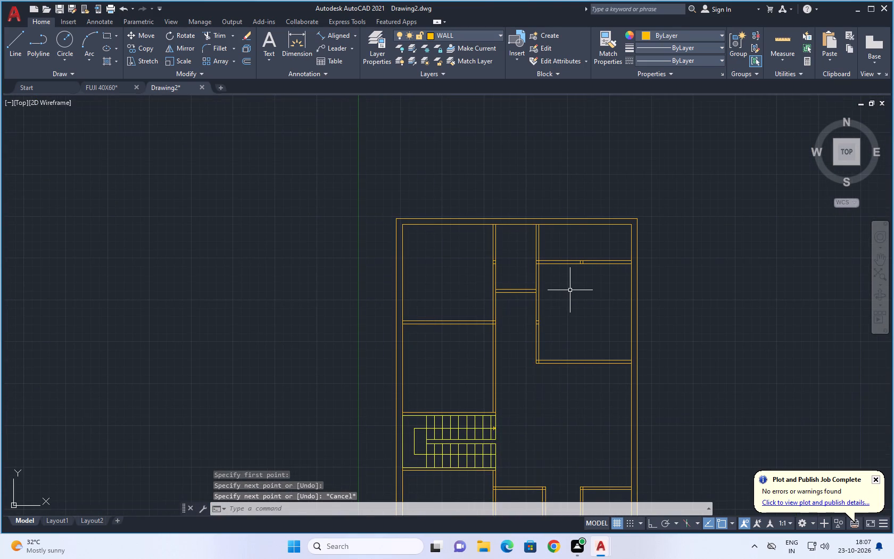
pyautogui.scroll(5, 544, 255)
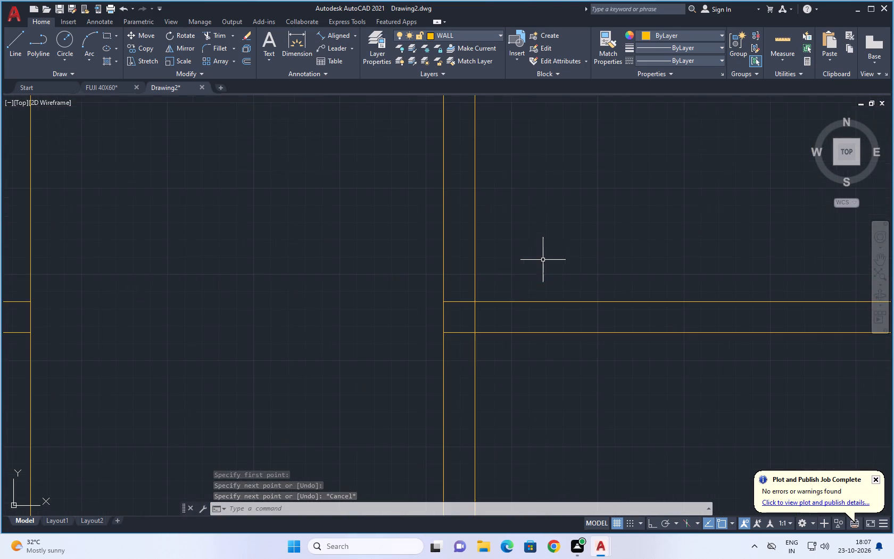
pyautogui.press('space')
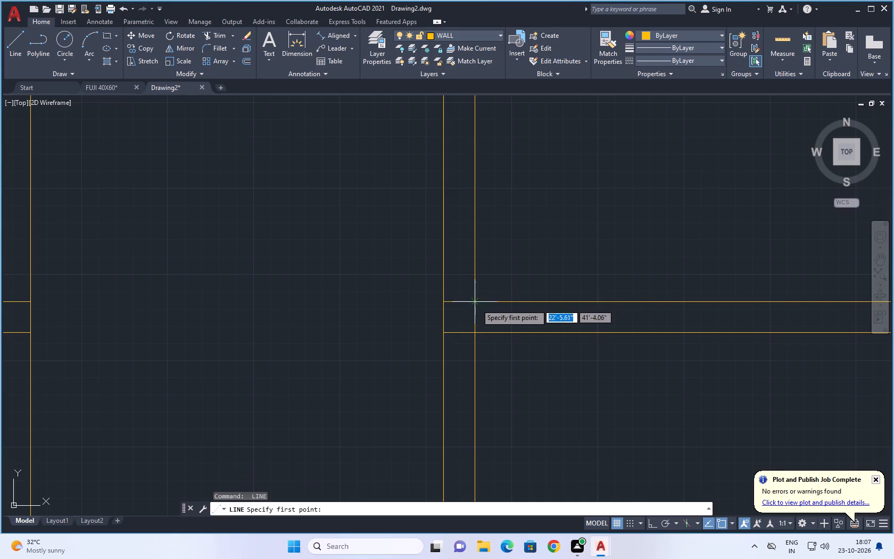
pyautogui.click(477, 303)
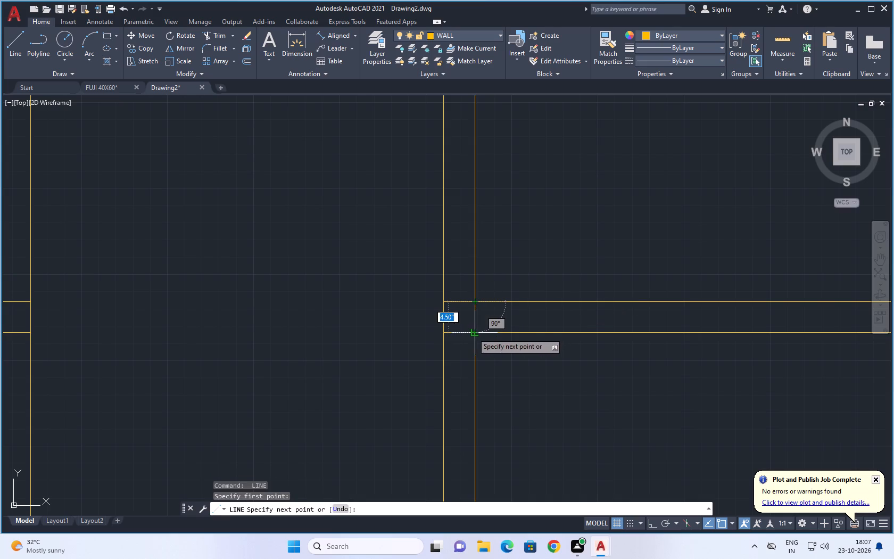
pyautogui.click(473, 333)
pyautogui.press('Escape')
# Draw a 4.5" line across the vertical partition at the right-hand room's lower-left corner, continuing the horizontal partition's upper face.
pyautogui.scroll(-5, 556, 389)
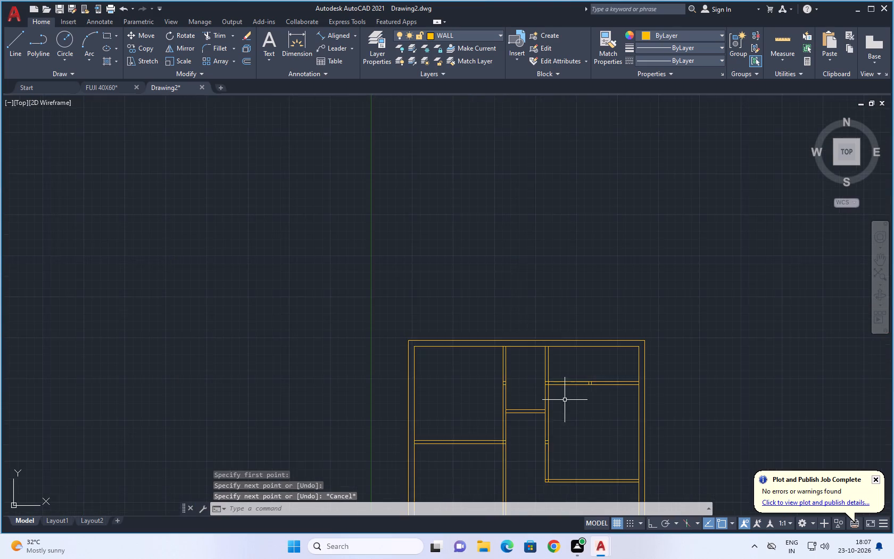
pyautogui.moveTo(559, 395); pyautogui.dragTo(512, 256, button='middle')
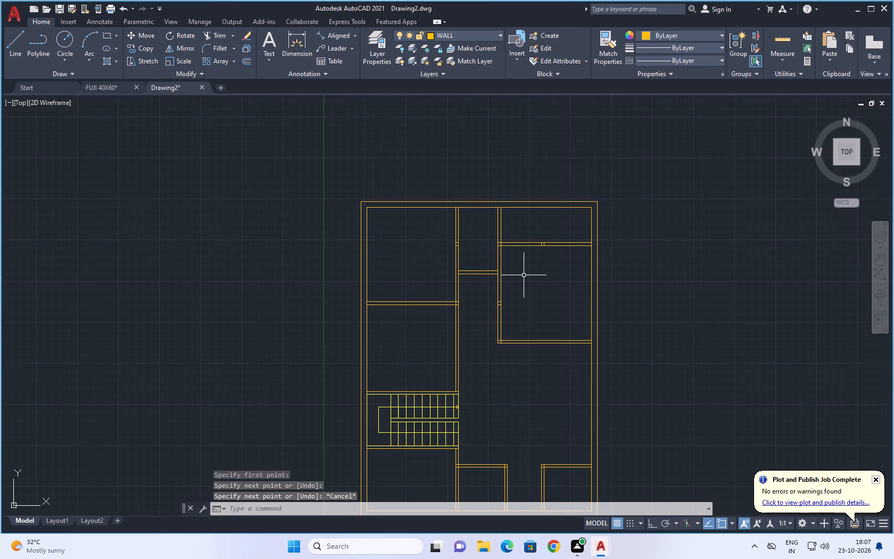
pyautogui.moveTo(524, 275); pyautogui.dragTo(516, 247, button='middle')
pyautogui.scroll(5, 491, 301)
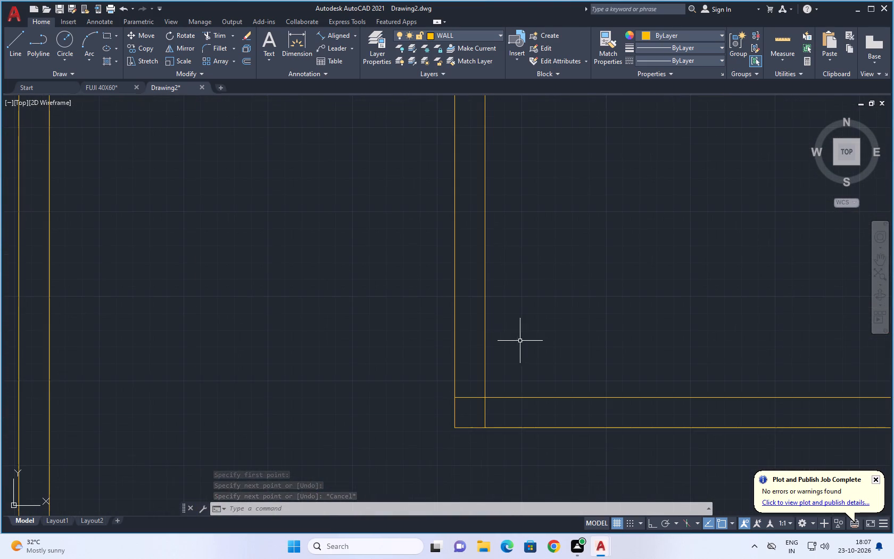
pyautogui.press('space')
pyautogui.click(457, 399)
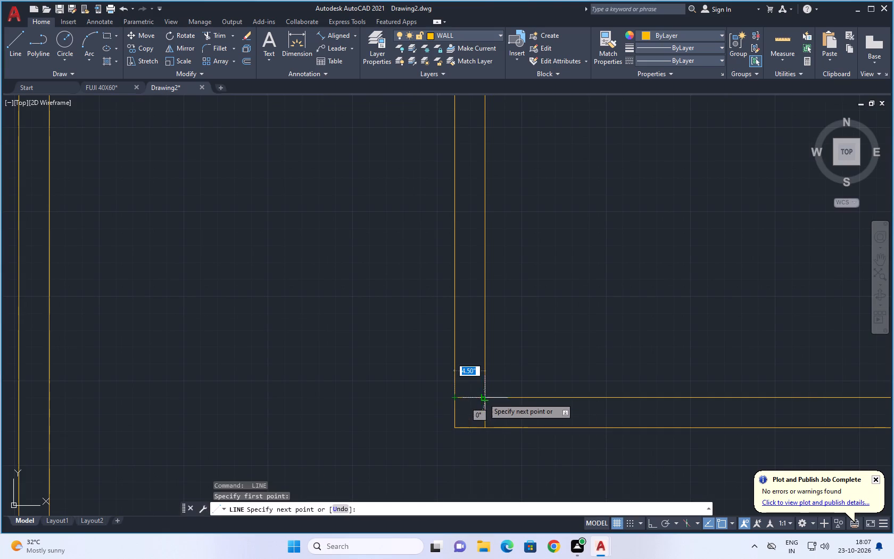
pyautogui.click(487, 397)
pyautogui.press('Escape')
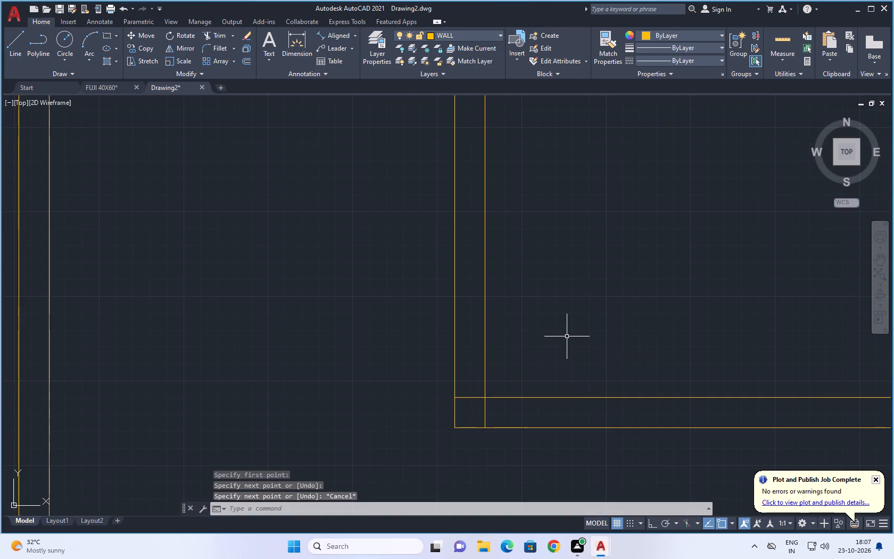
# Draw a line across the foot of the left vertical partition, along the upper face of the wall above the staircase.
pyautogui.scroll(-2, 568, 335)
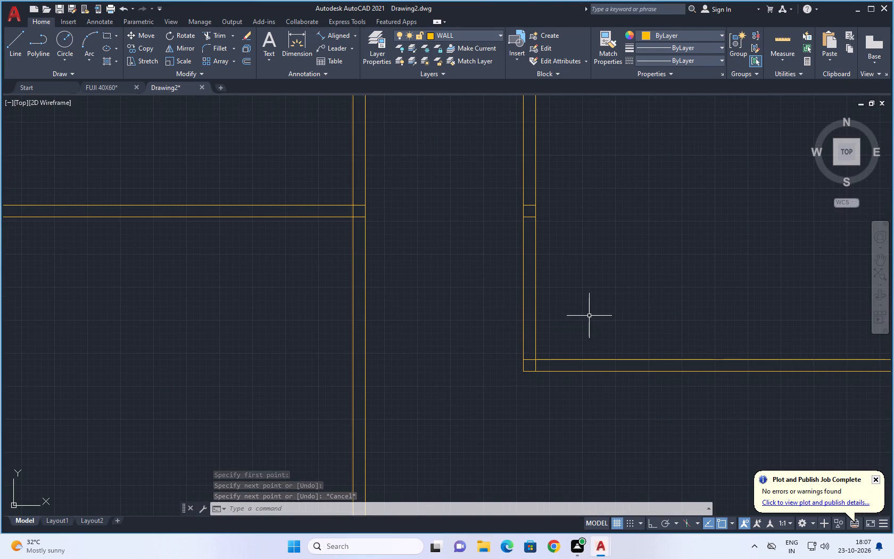
pyautogui.scroll(-3, 590, 316)
pyautogui.moveTo(560, 393); pyautogui.dragTo(545, 359, button='middle')
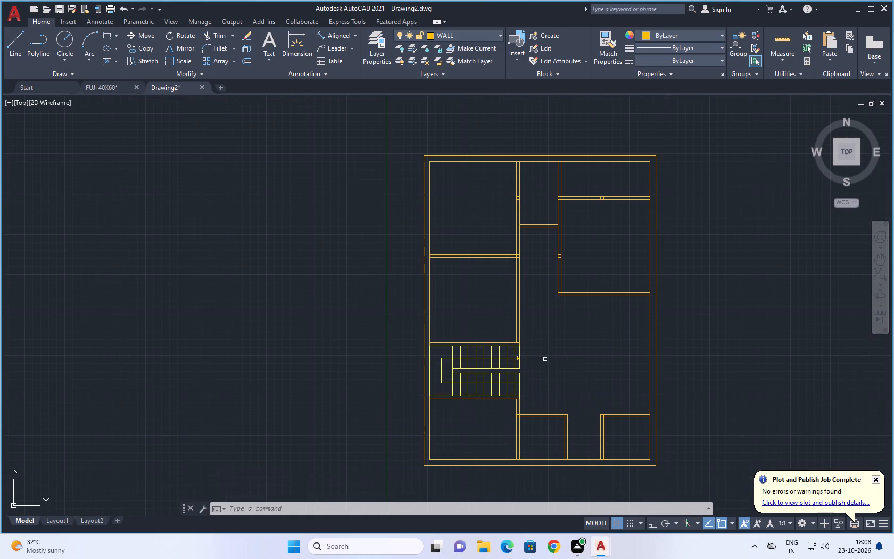
pyautogui.scroll(4, 529, 343)
pyautogui.press('space')
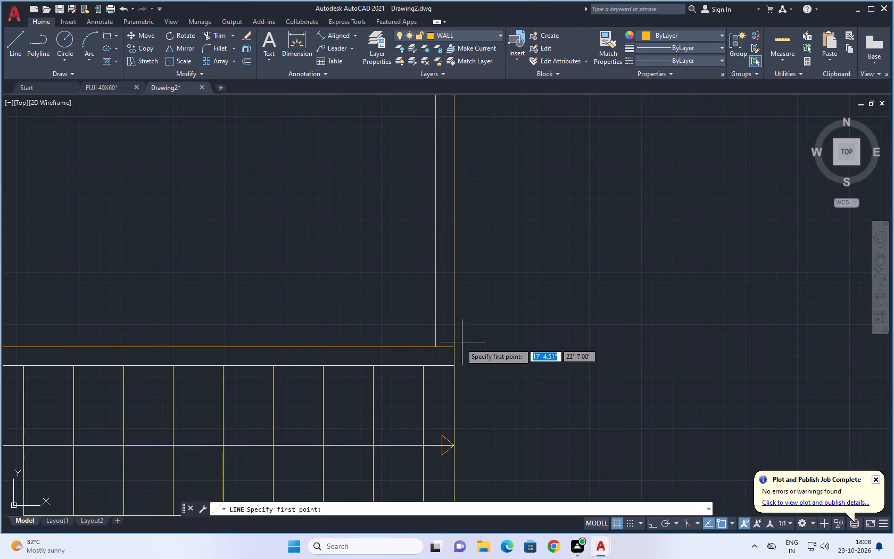
pyautogui.click(436, 348)
pyautogui.click(453, 349)
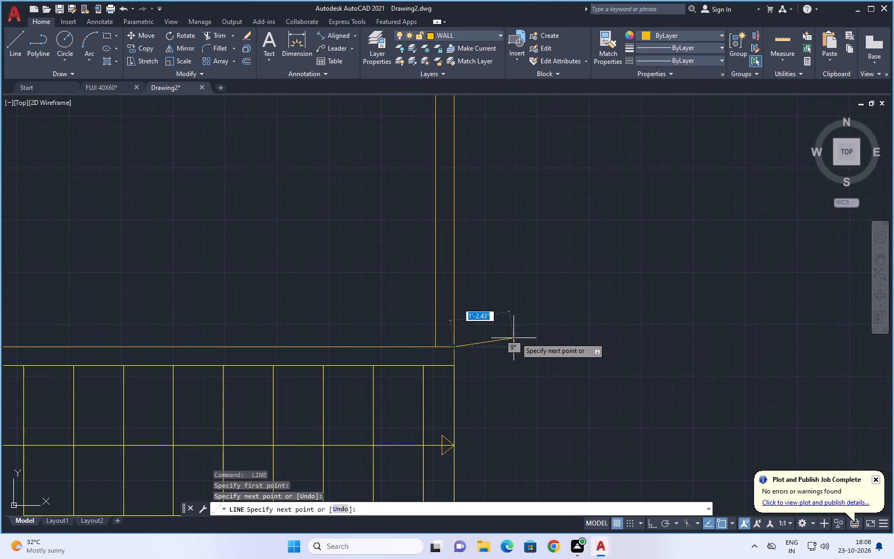
pyautogui.press('Escape')
# Draw a 4.5" vertical line across the small lower room's top partition, along the right face of the vertical partition below the staircase.
pyautogui.scroll(-5, 527, 329)
pyautogui.moveTo(549, 337); pyautogui.dragTo(511, 314, button='middle')
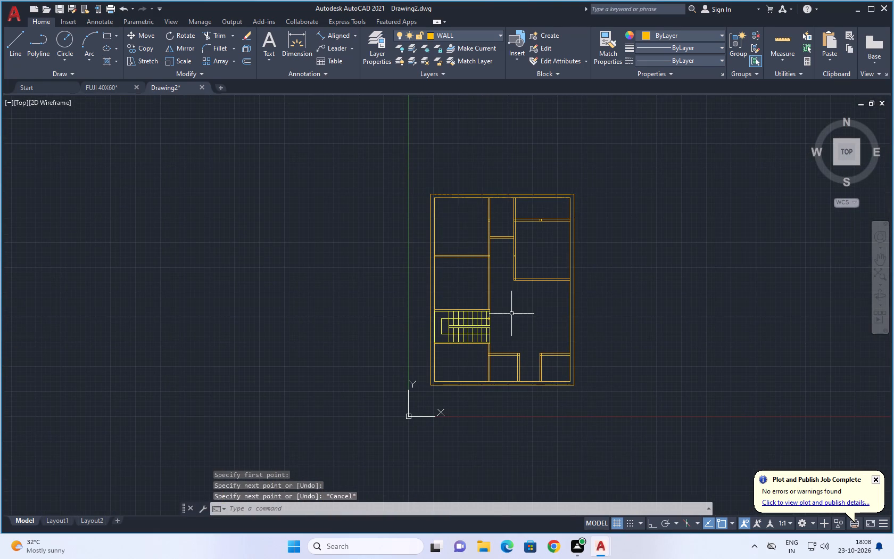
pyautogui.moveTo(521, 327); pyautogui.dragTo(521, 311, button='middle')
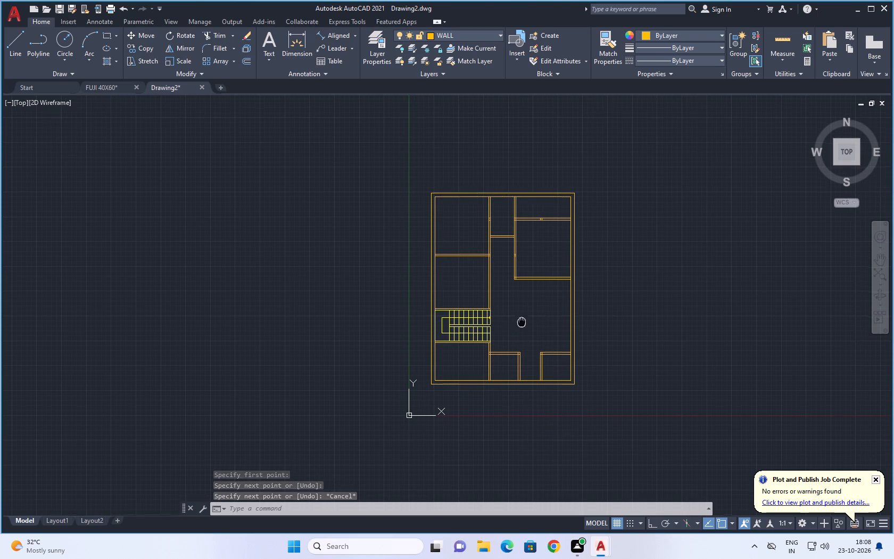
pyautogui.moveTo(521, 311); pyautogui.dragTo(521, 283, button='middle')
pyautogui.scroll(2, 492, 315)
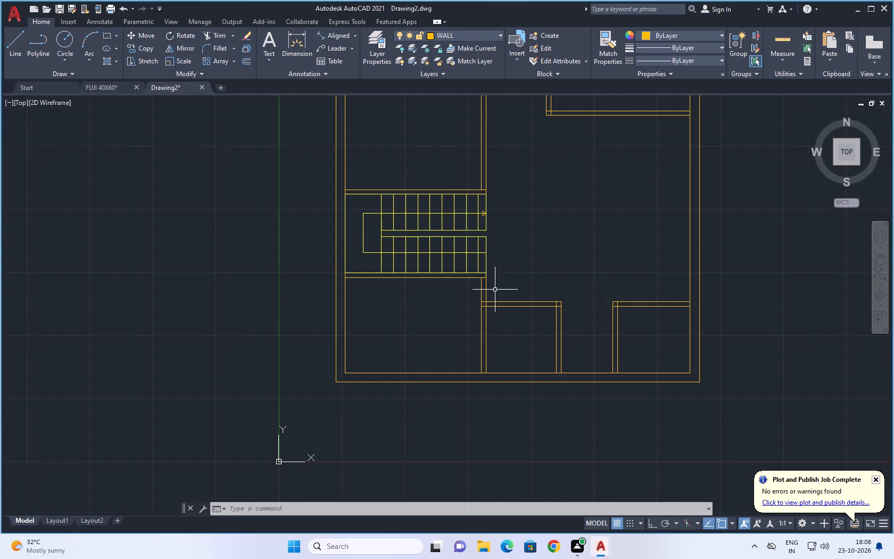
pyautogui.scroll(3, 492, 300)
pyautogui.press('space')
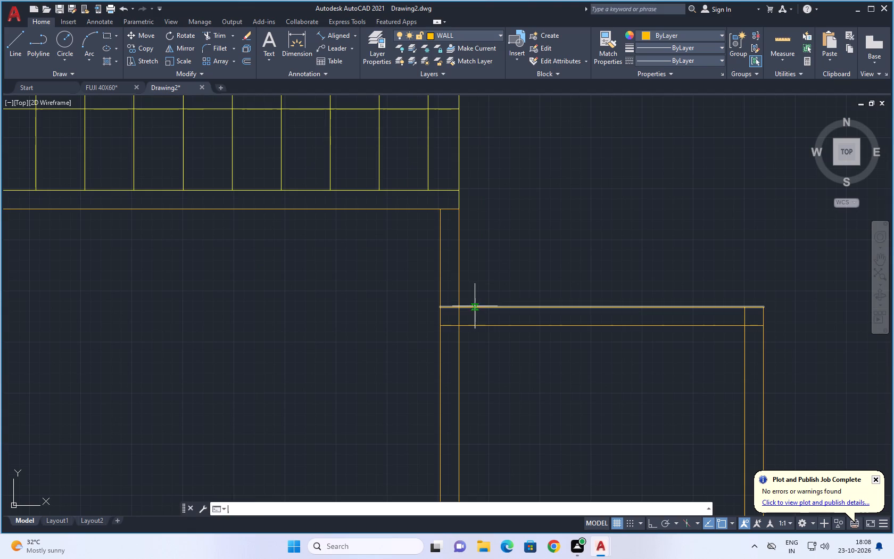
pyautogui.click(459, 308)
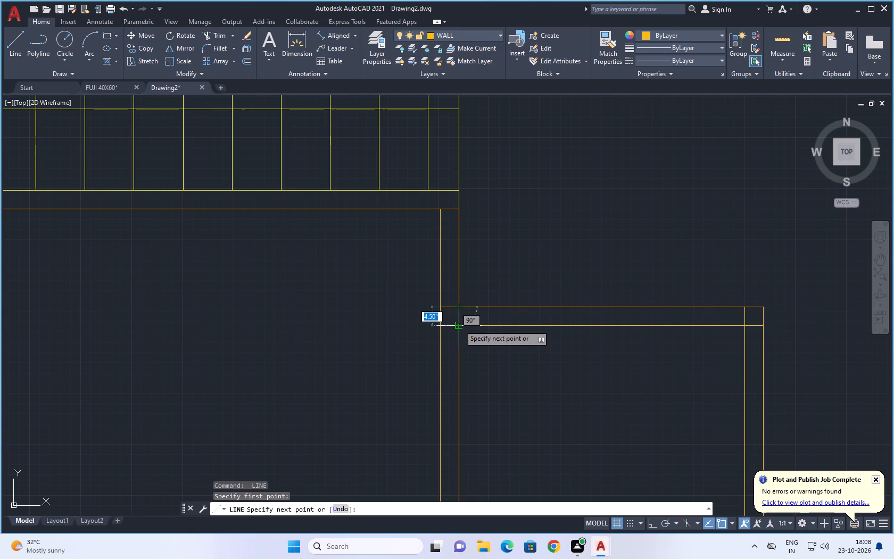
pyautogui.click(459, 325)
pyautogui.press('Escape')
# Draw two vertical lines across the bottom outer wall, continuing the partition faces on either side of the gap between the two small lower rooms.
pyautogui.scroll(-3, 585, 241)
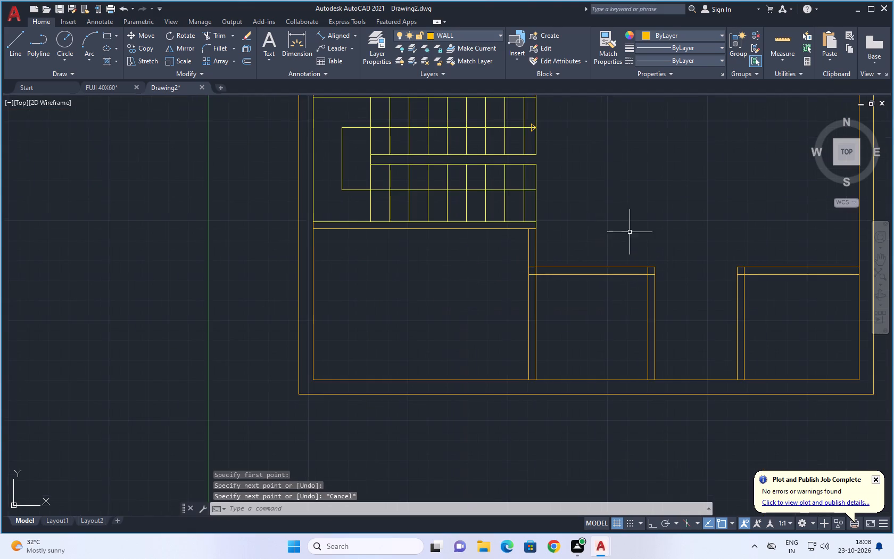
pyautogui.moveTo(628, 232); pyautogui.dragTo(551, 235, button='middle')
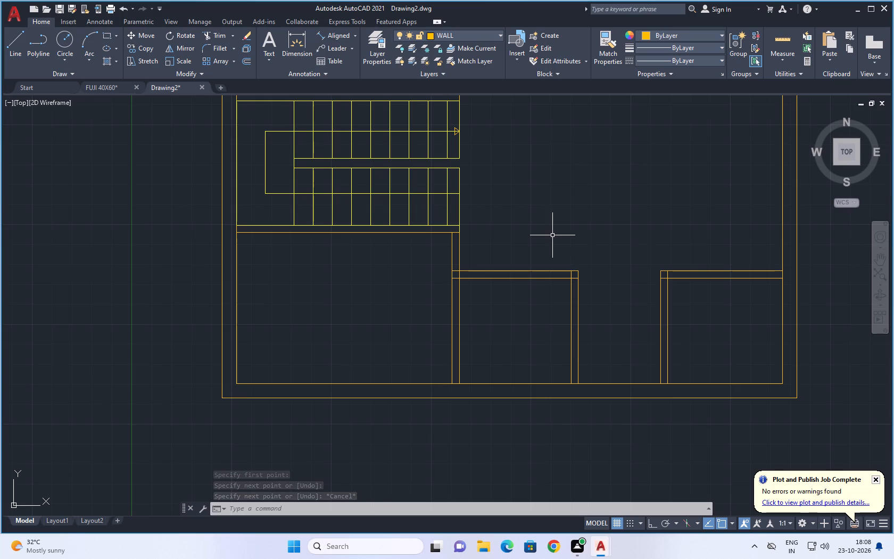
pyautogui.scroll(2, 586, 397)
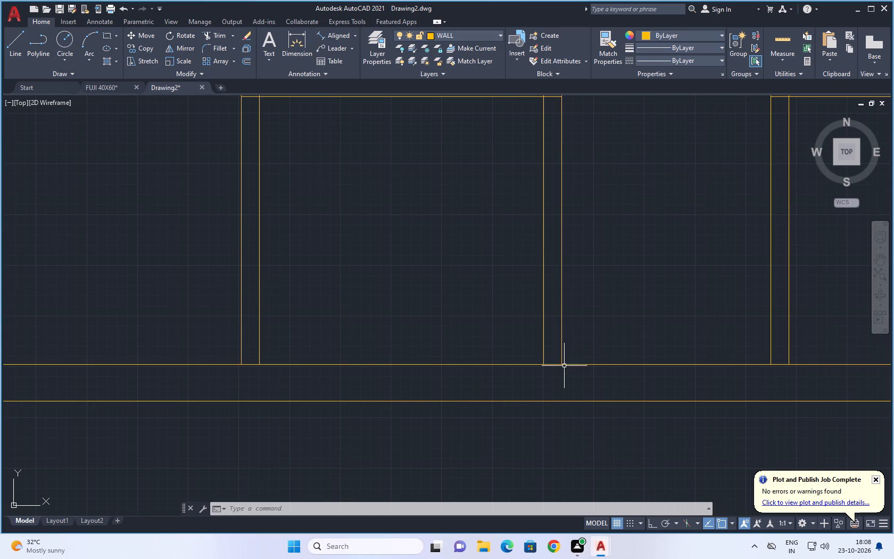
pyautogui.press('space')
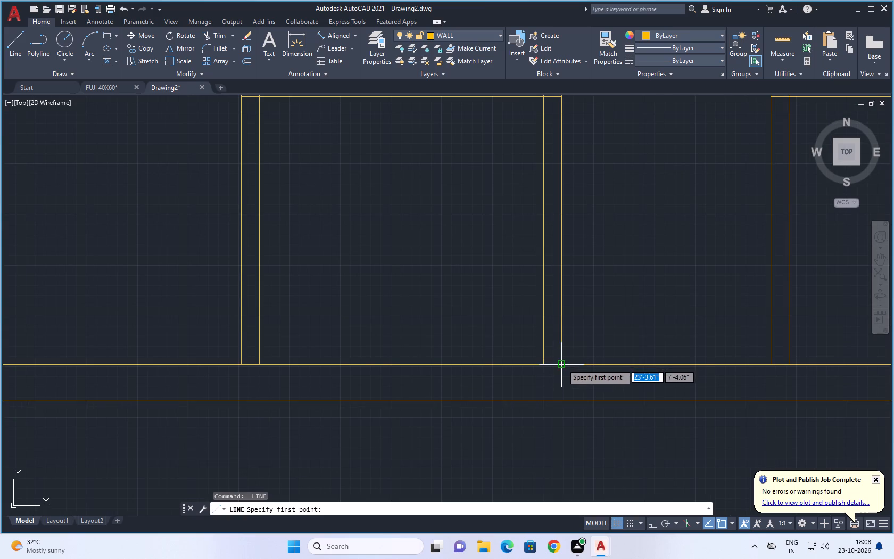
pyautogui.click(562, 364)
pyautogui.click(561, 401)
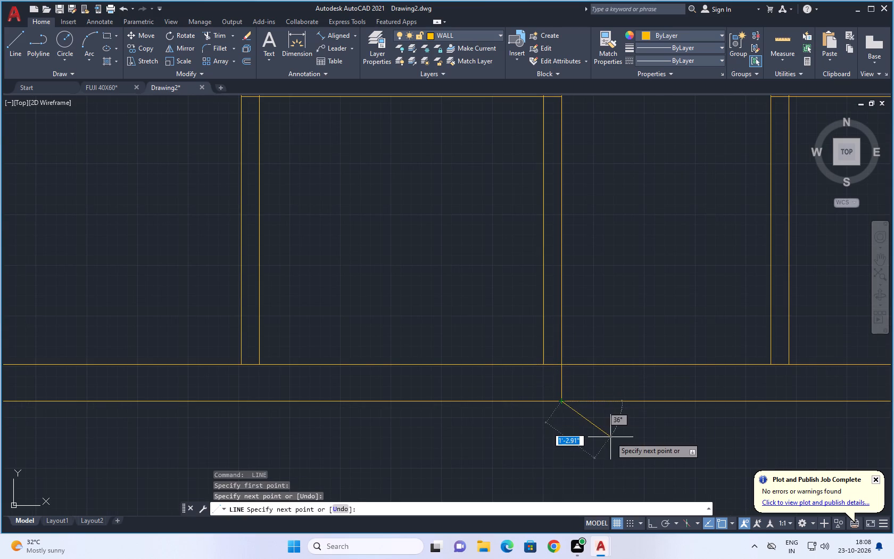
pyautogui.press('Escape')
pyautogui.press('space')
pyautogui.click(769, 366)
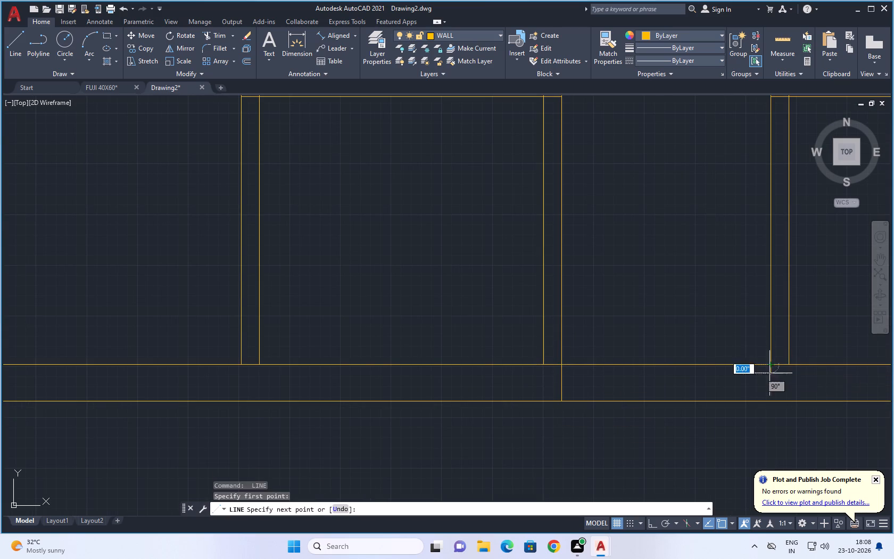
pyautogui.click(771, 401)
pyautogui.press('Escape')
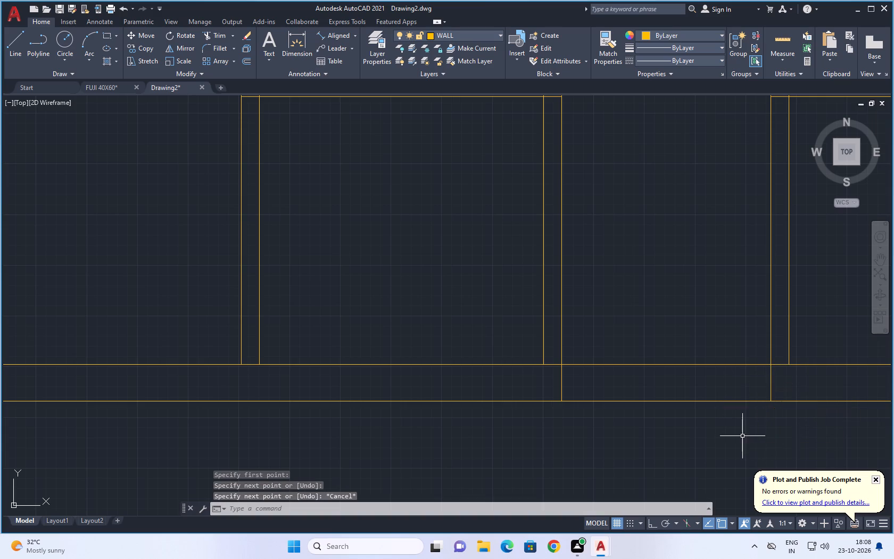
# Draw a 4.5" horizontal line across the vertical partition at the upper-right room's lower-left corner, along the bottom partition's upper face.
pyautogui.scroll(-2, 741, 435)
pyautogui.scroll(-1, 714, 377)
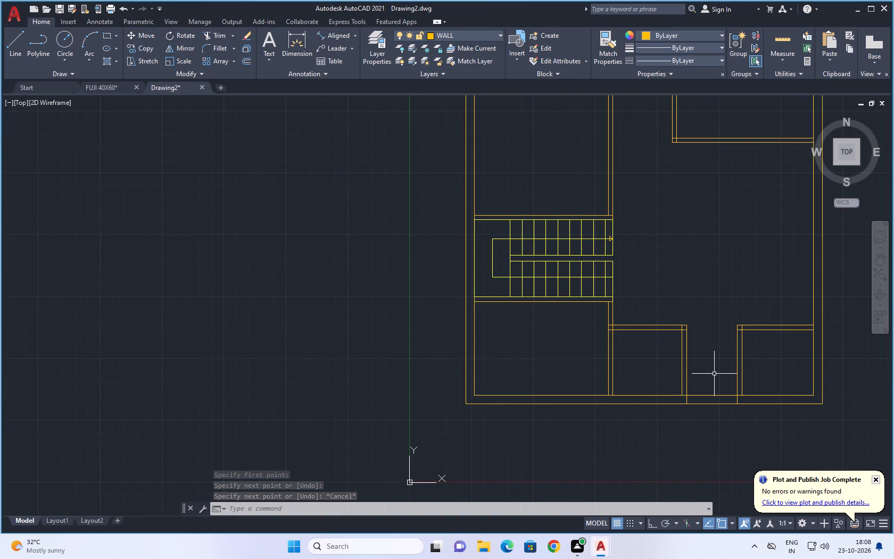
pyautogui.scroll(-1, 714, 374)
pyautogui.moveTo(705, 302); pyautogui.dragTo(663, 323, button='middle')
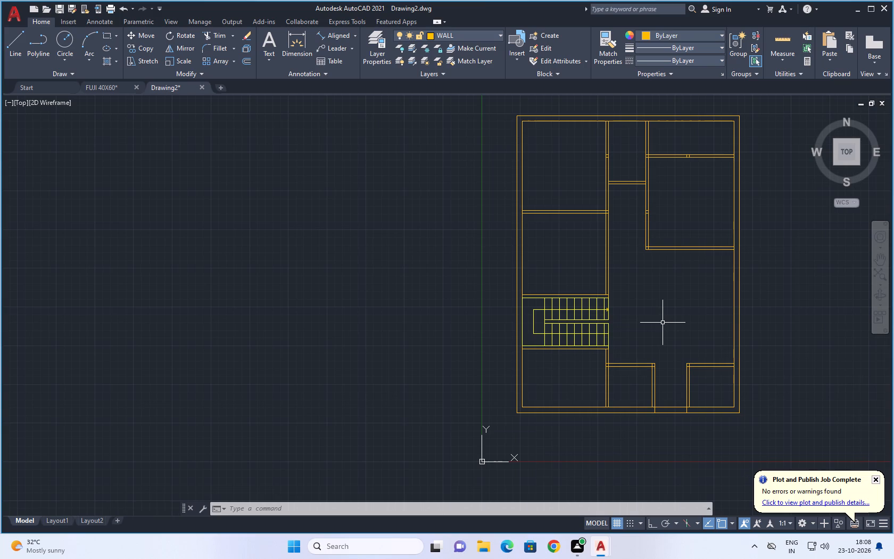
pyautogui.moveTo(673, 317); pyautogui.dragTo(633, 339, button='middle')
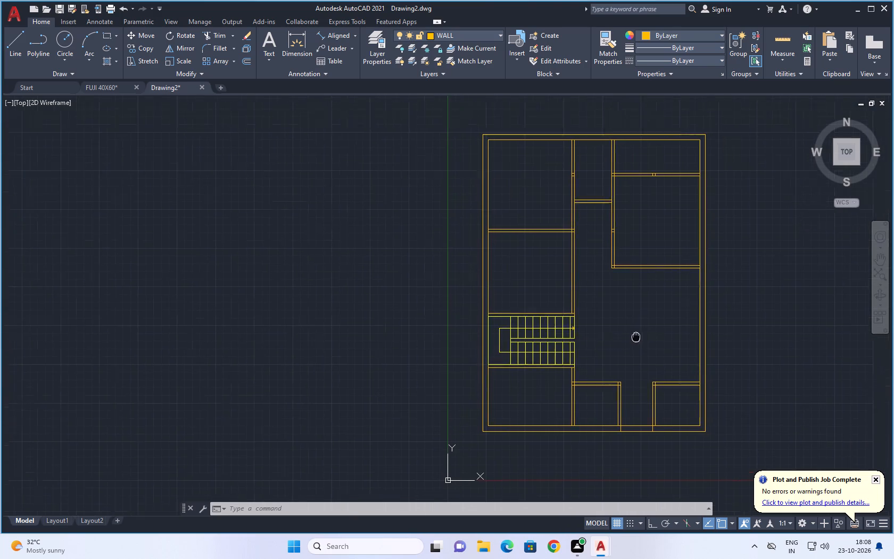
pyautogui.moveTo(633, 339); pyautogui.dragTo(630, 340, button='middle')
pyautogui.scroll(1, 611, 298)
pyautogui.moveTo(611, 298); pyautogui.dragTo(550, 390, button='middle')
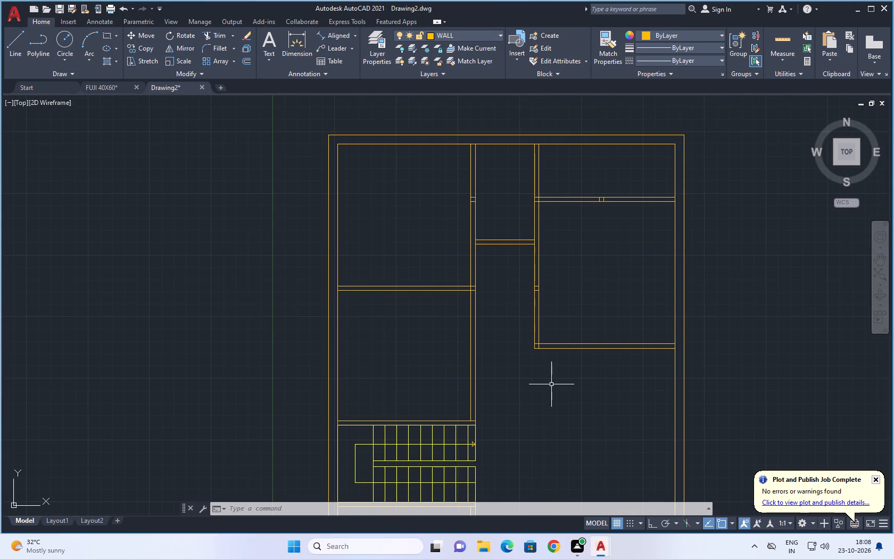
pyautogui.scroll(2, 533, 347)
pyautogui.press('space')
pyautogui.click(538, 342)
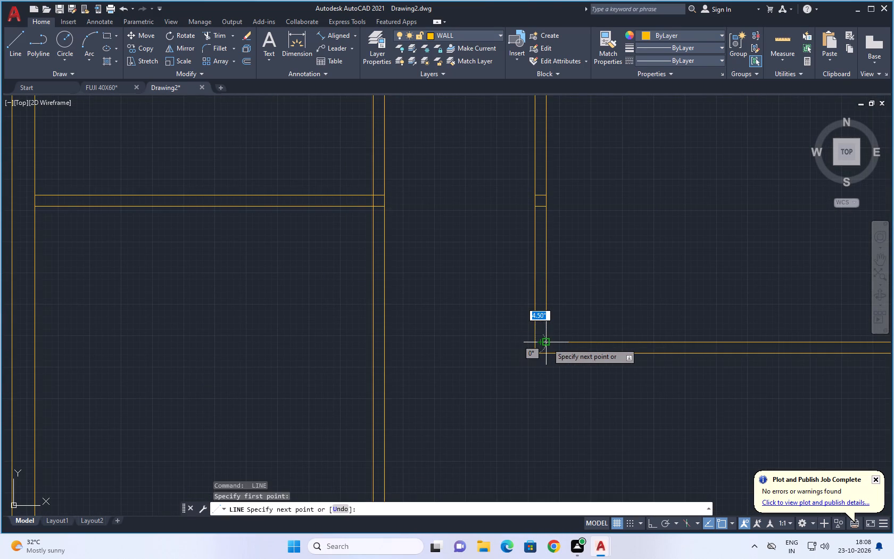
pyautogui.click(549, 343)
pyautogui.press('Escape')
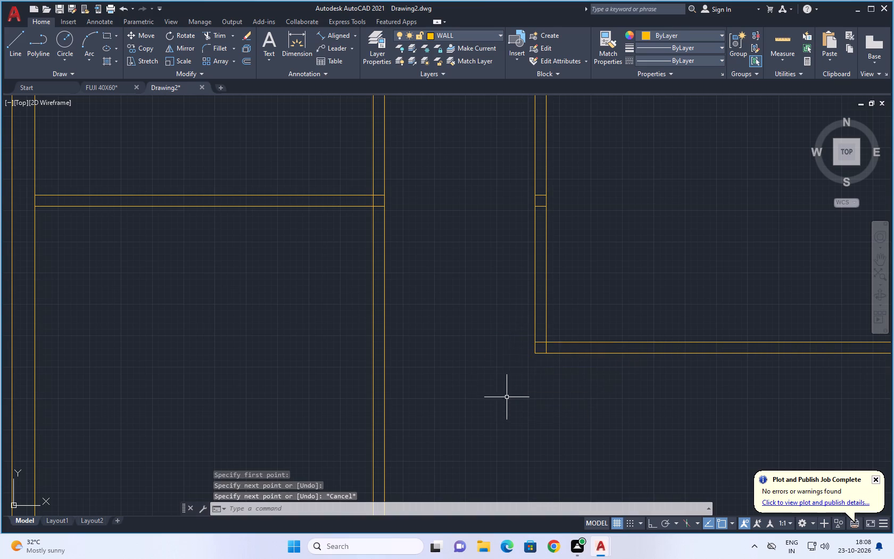
# Erase the four treads nearest the open end of the staircase's lower flight and its end line, keeping the direction line.
pyautogui.scroll(-2, 514, 396)
pyautogui.moveTo(556, 406); pyautogui.dragTo(553, 351, button='middle')
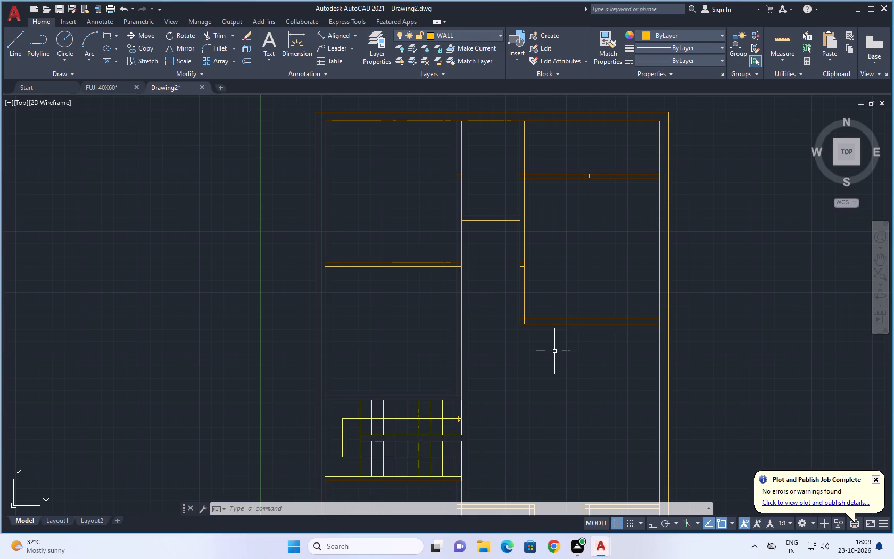
pyautogui.scroll(-1, 537, 376)
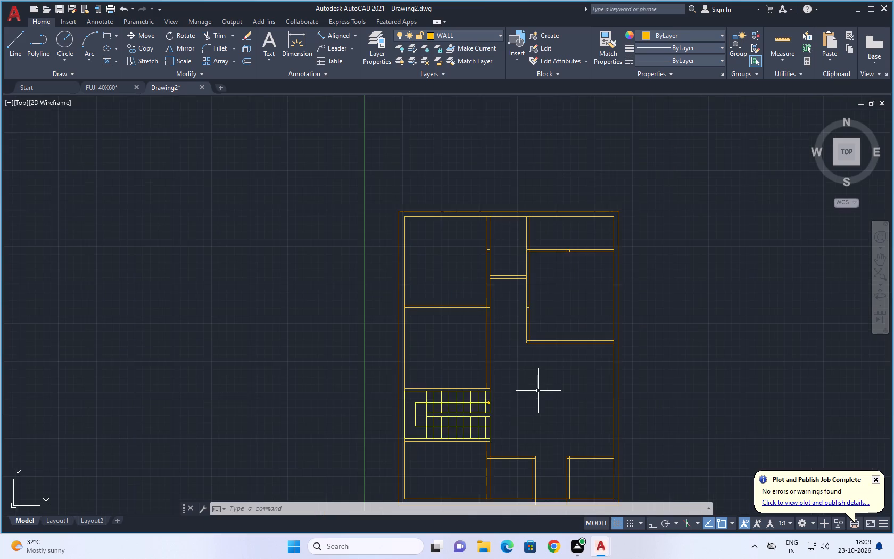
pyautogui.moveTo(535, 391); pyautogui.dragTo(525, 279, button='middle')
pyautogui.press('Escape')
pyautogui.press('Escape')
pyautogui.scroll(2, 489, 315)
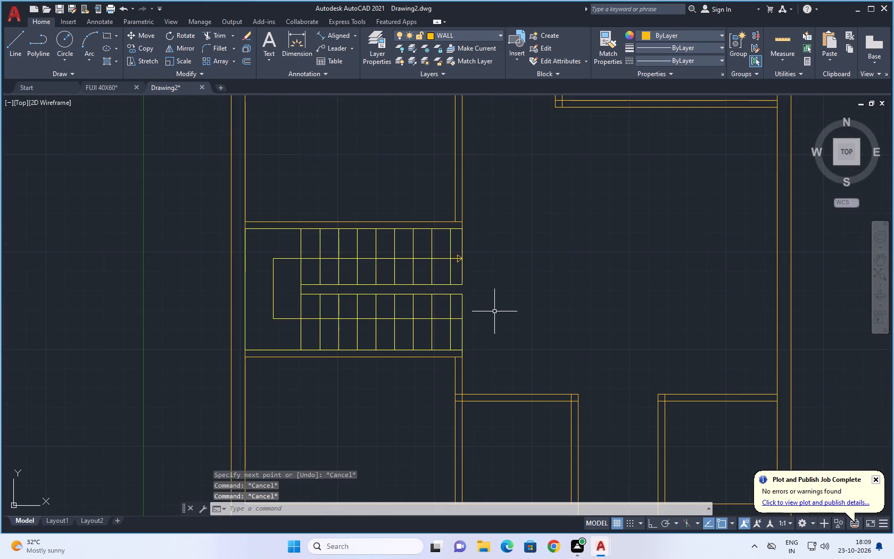
pyautogui.moveTo(494, 311); pyautogui.dragTo(514, 283, button='middle')
pyautogui.click(509, 277)
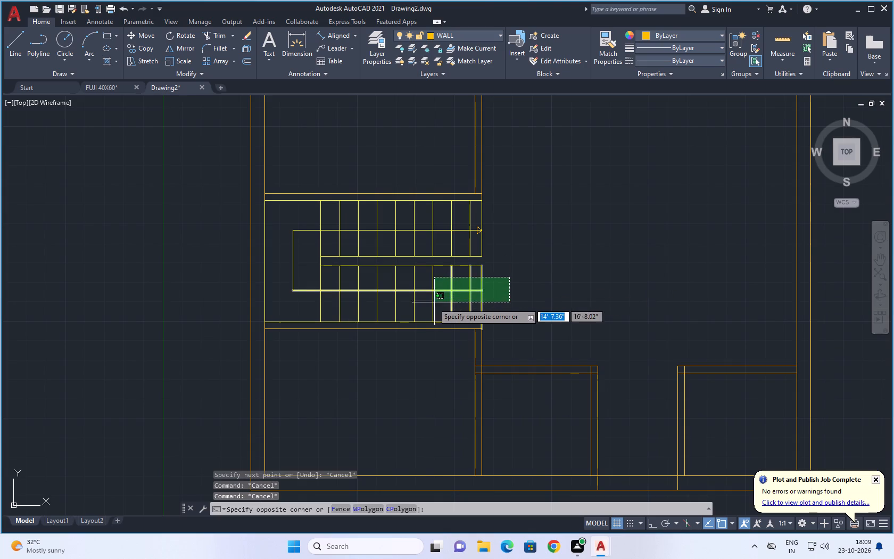
pyautogui.click(406, 309)
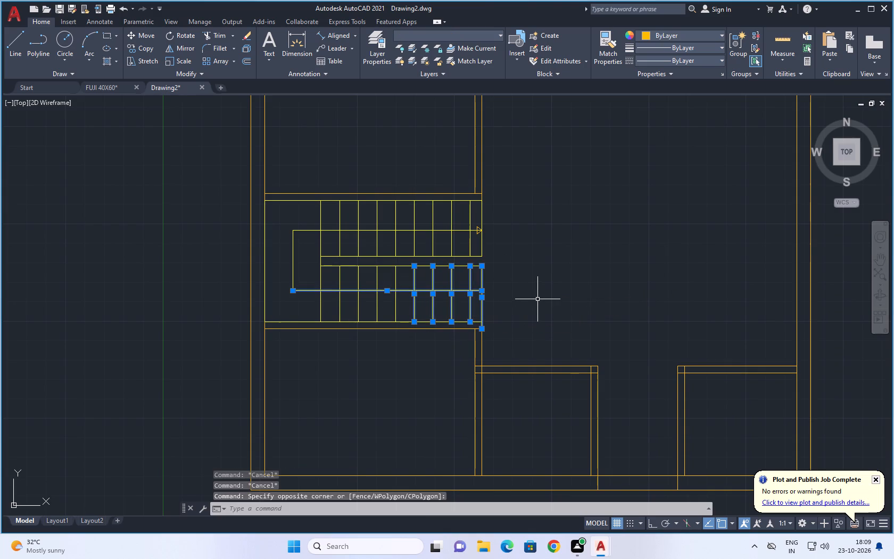
pyautogui.keyDown('shift'); pyautogui.click(350, 290); pyautogui.keyUp('shift')
pyautogui.press('Delete')
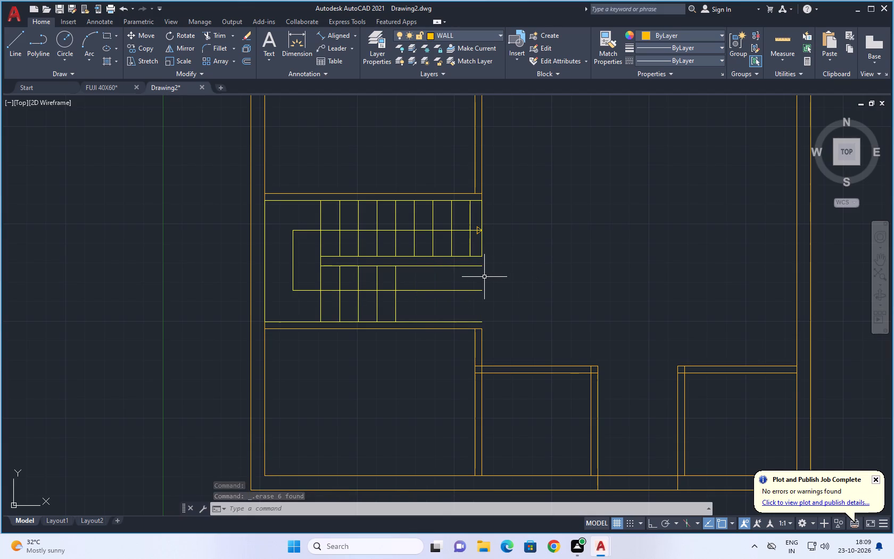
# Shorten the lower flight's upper edge line and its direction line to end at the last remaining tread.
pyautogui.click(467, 266)
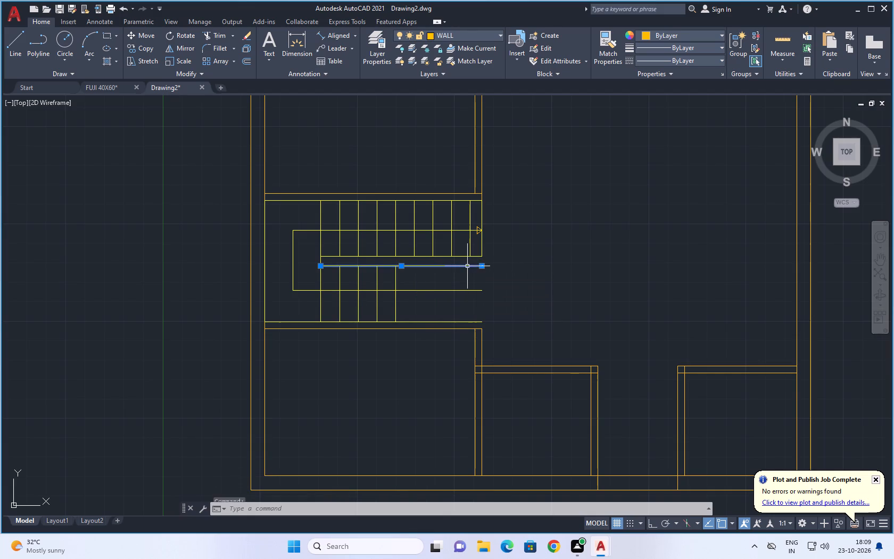
pyautogui.moveTo(484, 268); pyautogui.dragTo(415, 268)
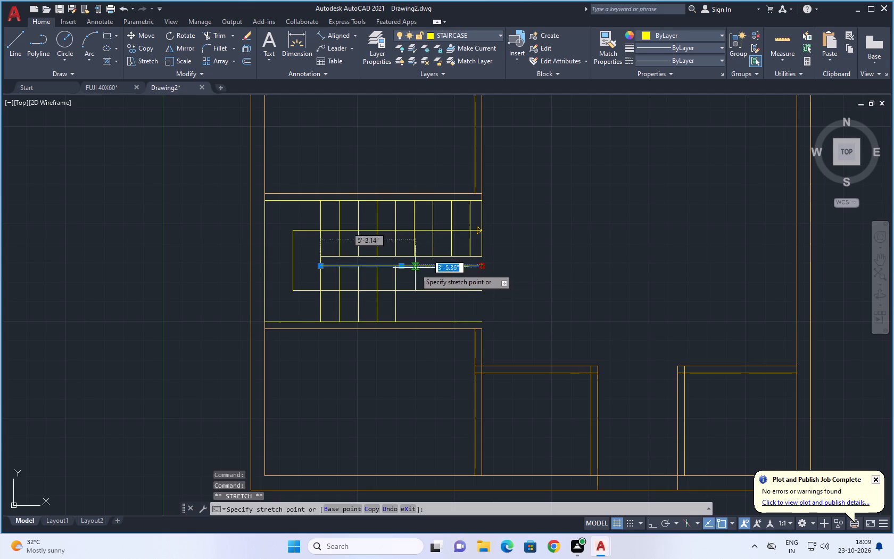
pyautogui.moveTo(415, 268); pyautogui.dragTo(393, 267)
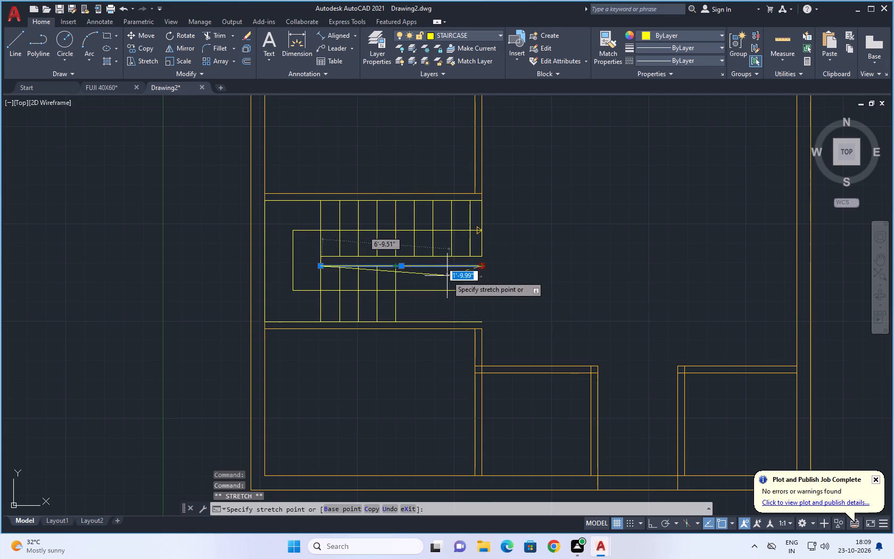
pyautogui.click(393, 265)
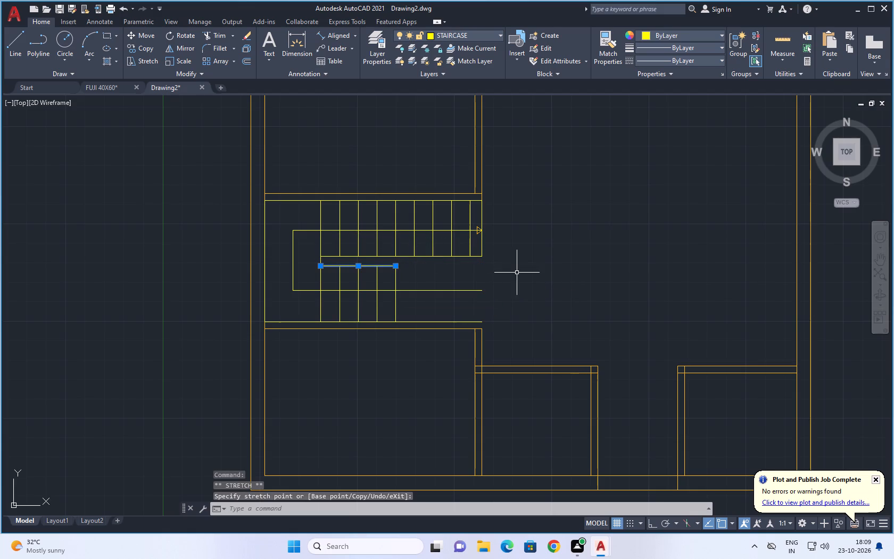
pyautogui.click(461, 291)
pyautogui.moveTo(484, 292); pyautogui.dragTo(451, 292)
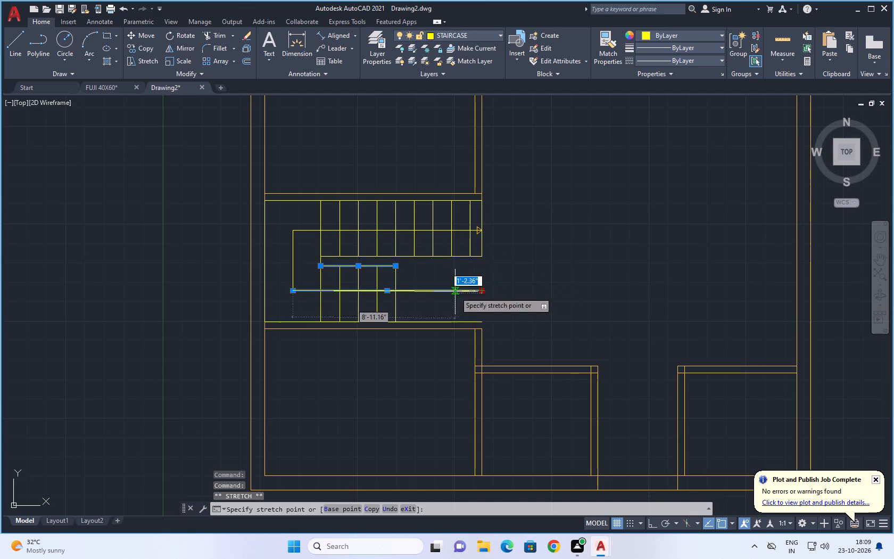
pyautogui.moveTo(451, 292); pyautogui.dragTo(397, 291)
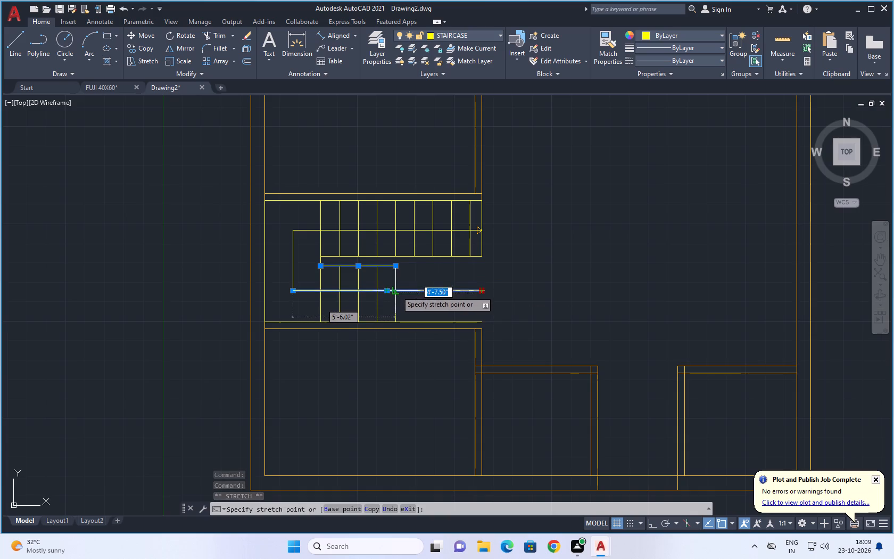
pyautogui.click(396, 291)
pyautogui.press('Escape')
# Draw a 4.5" vertical line closing the open end of the wall below the staircase, in line with the lower partition's right face.
pyautogui.moveTo(516, 300); pyautogui.dragTo(515, 289, button='middle')
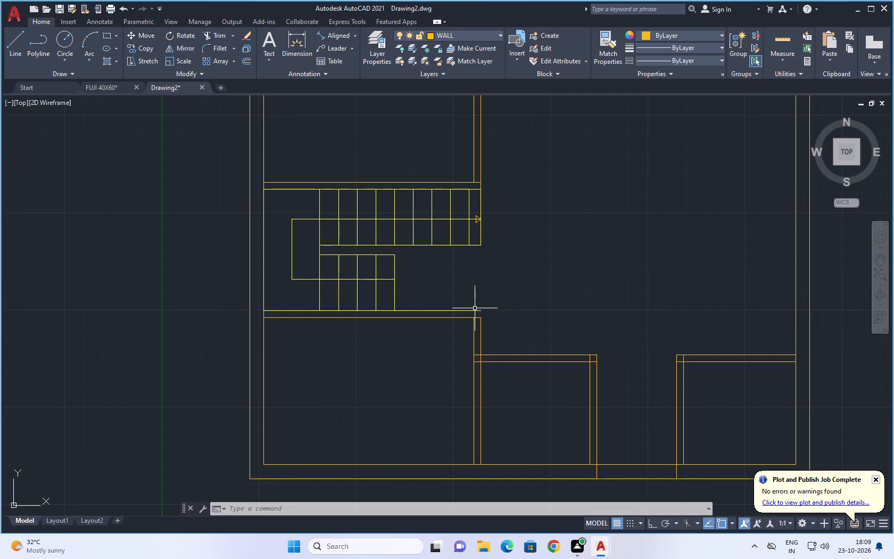
pyautogui.click(13, 47)
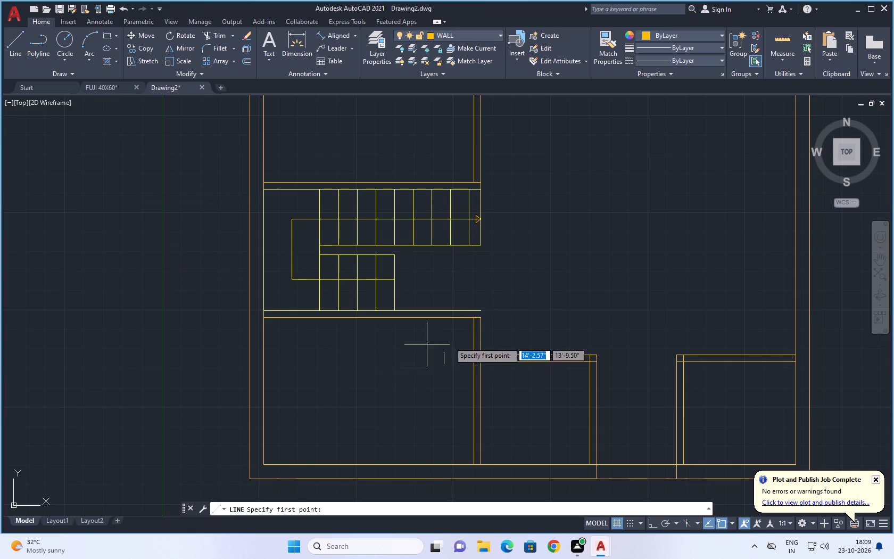
pyautogui.scroll(2, 490, 305)
pyautogui.click(460, 322)
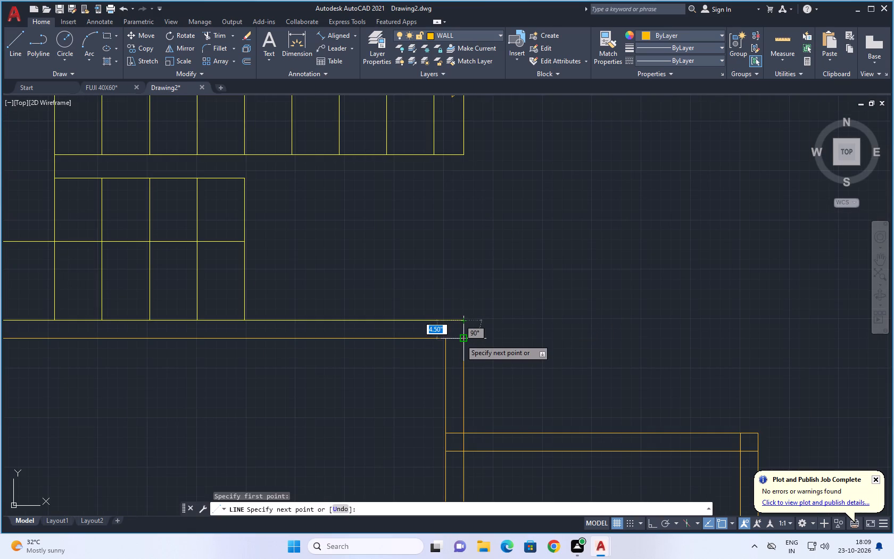
pyautogui.click(460, 341)
pyautogui.press('Escape')
# Draw a 4.5" vertical line across the wall below the staircase, continuing the left face of the vertical partition beneath it.
pyautogui.scroll(-2, 512, 324)
pyautogui.moveTo(524, 326); pyautogui.dragTo(526, 318, button='middle')
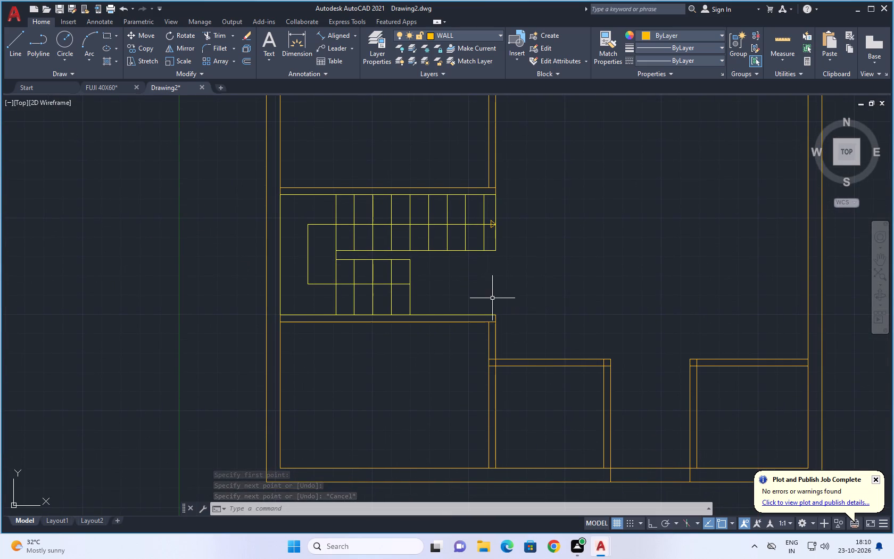
pyautogui.click(14, 39)
pyautogui.scroll(2, 476, 316)
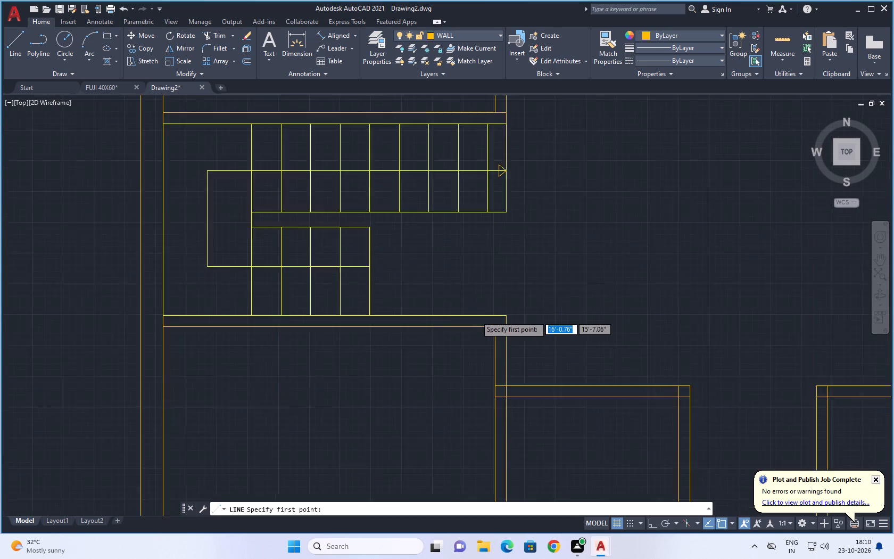
pyautogui.click(507, 335)
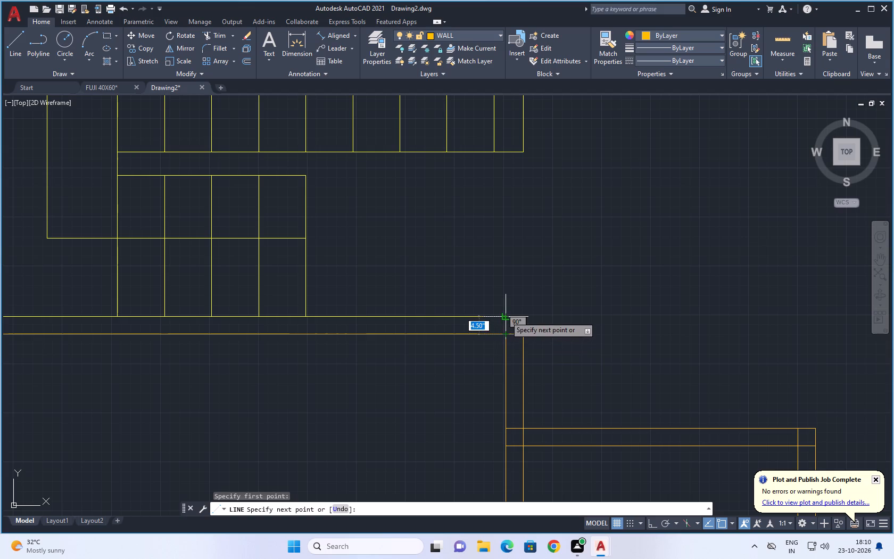
pyautogui.click(506, 316)
pyautogui.press('Escape')
pyautogui.press('Escape')
# Offset the wall junction line at the upper-left room's bottom-right corner 6" upward as a door jamb in the vertical partition.
pyautogui.scroll(-3, 520, 230)
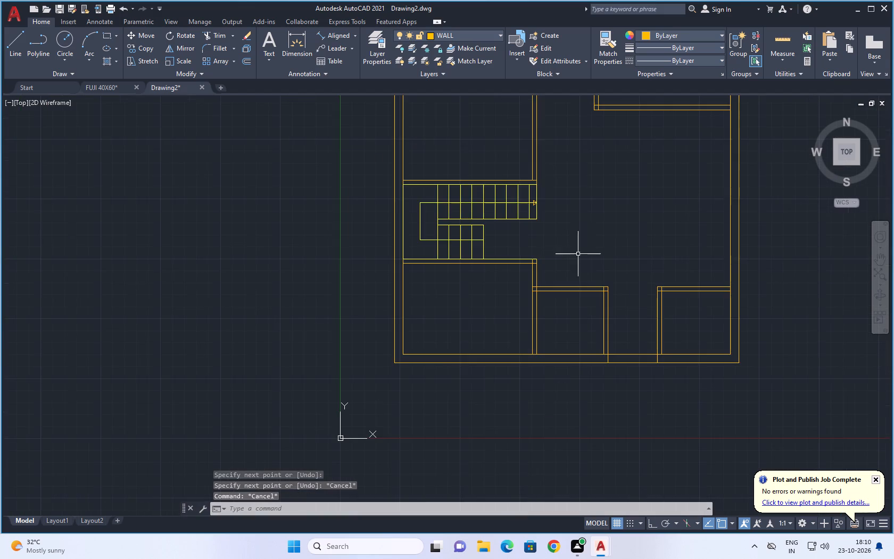
pyautogui.moveTo(586, 249); pyautogui.dragTo(450, 350, button='middle')
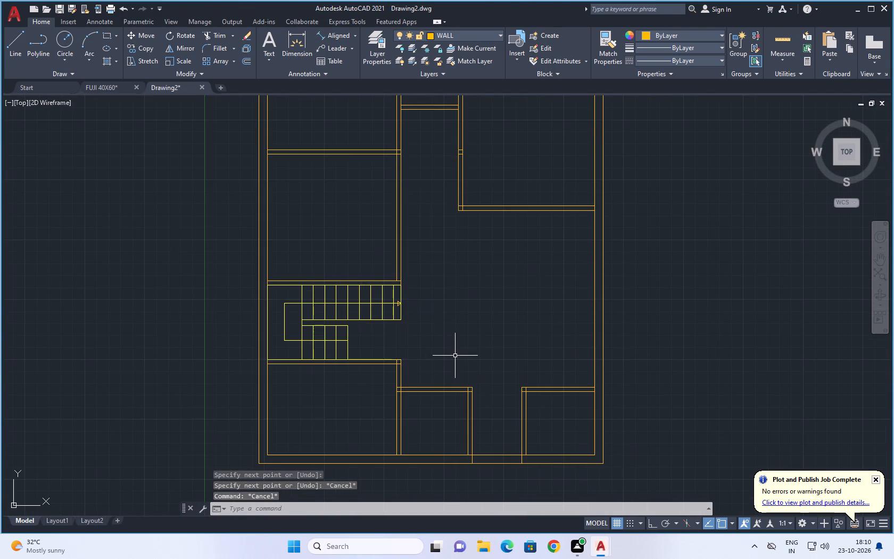
pyautogui.scroll(-1, 459, 356)
pyautogui.moveTo(467, 333); pyautogui.dragTo(372, 409, button='middle')
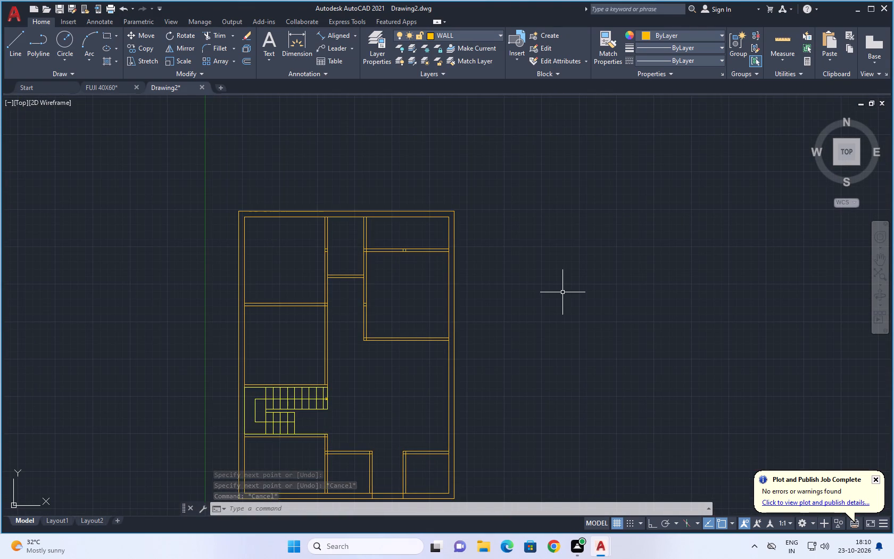
pyautogui.press('o')
pyautogui.press('Return')
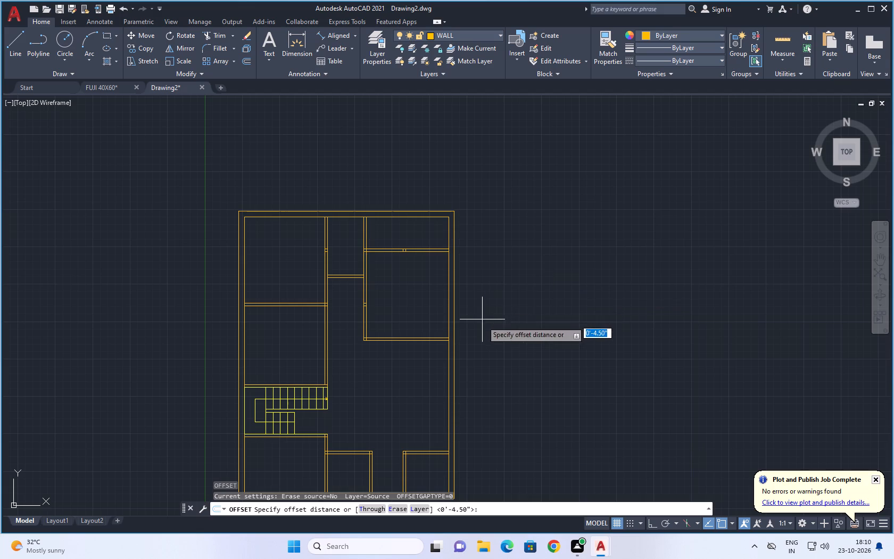
pyautogui.scroll(2, 357, 309)
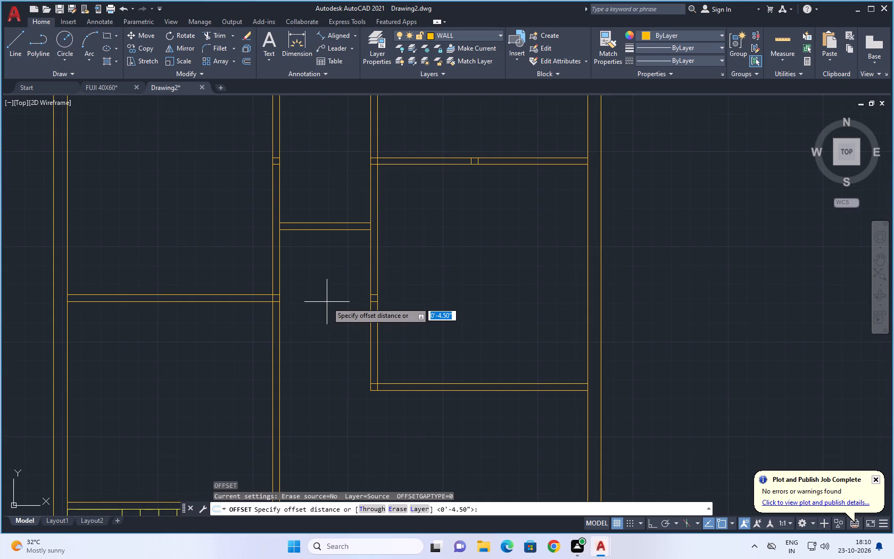
pyautogui.press('6')
pyautogui.hotkey('shift', '"')
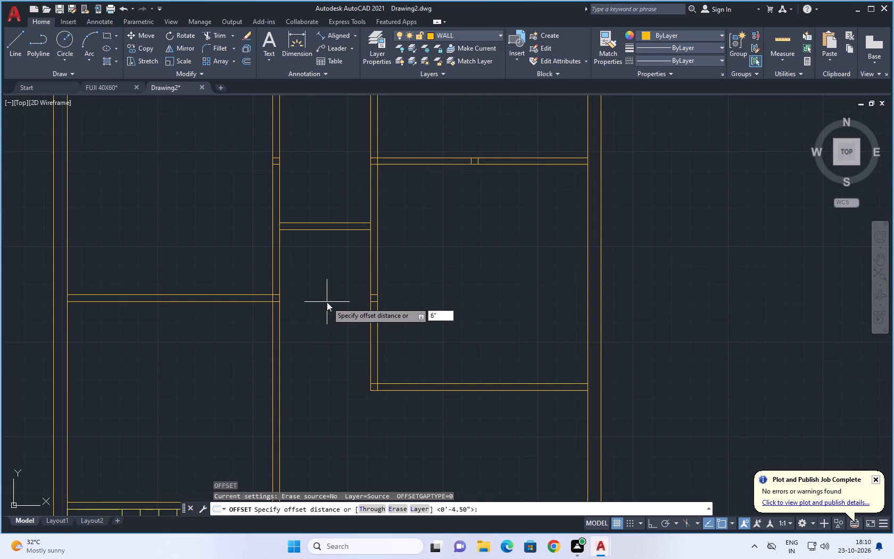
pyautogui.press('Return')
pyautogui.scroll(1, 292, 293)
pyautogui.moveTo(321, 282); pyautogui.dragTo(404, 337, button='middle')
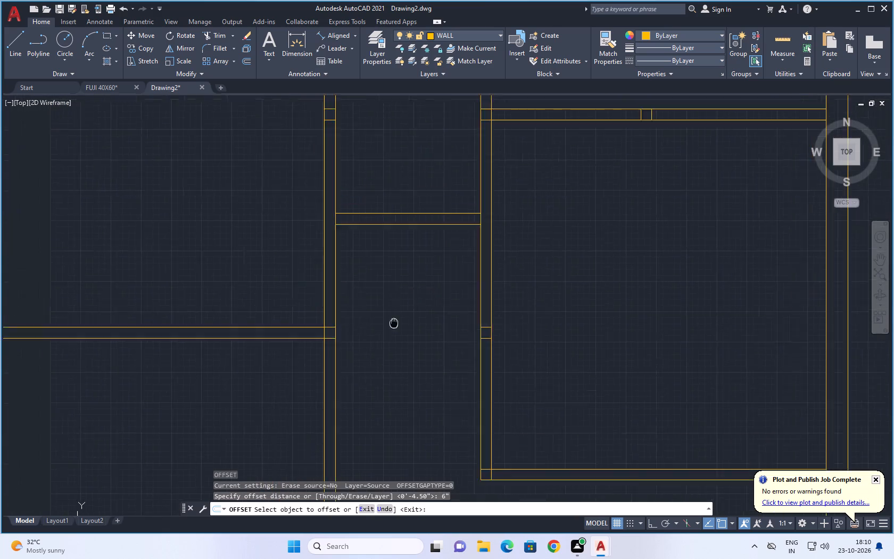
pyautogui.moveTo(404, 337); pyautogui.dragTo(411, 356, button='middle')
pyautogui.scroll(-2, 388, 338)
pyautogui.scroll(2, 371, 348)
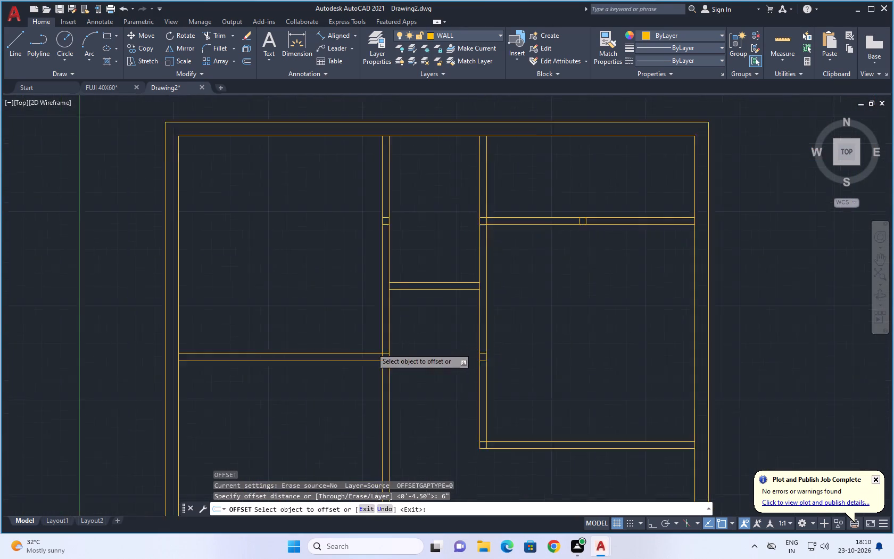
pyautogui.scroll(4, 371, 348)
pyautogui.click(430, 397)
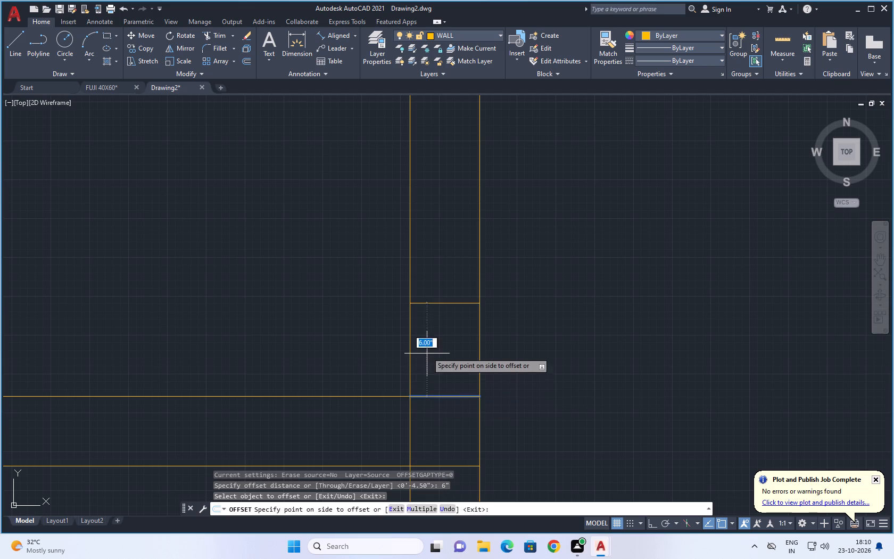
pyautogui.click(427, 333)
# Offset the new jamb line 3' upward within the same vertical partition to mark the other side of the door opening.
pyautogui.scroll(-2, 462, 333)
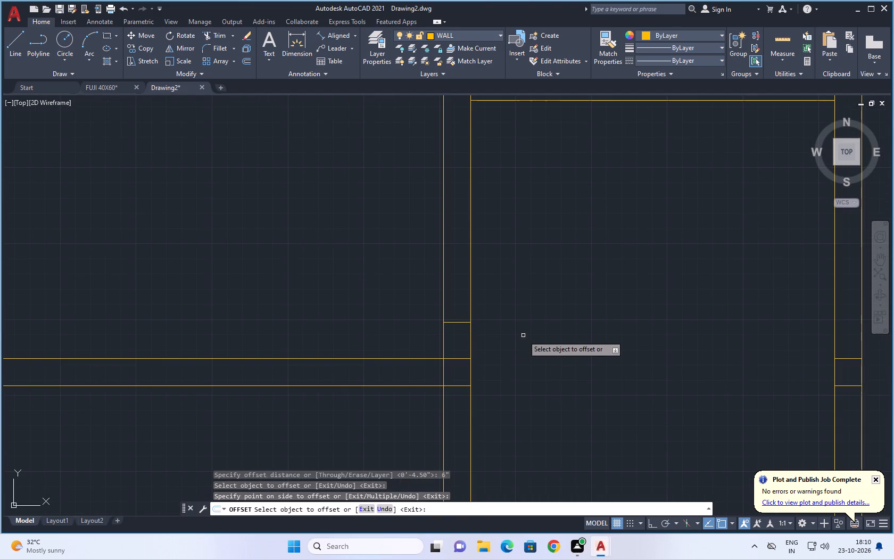
pyautogui.scroll(-1, 523, 335)
pyautogui.moveTo(529, 319); pyautogui.dragTo(499, 369, button='middle')
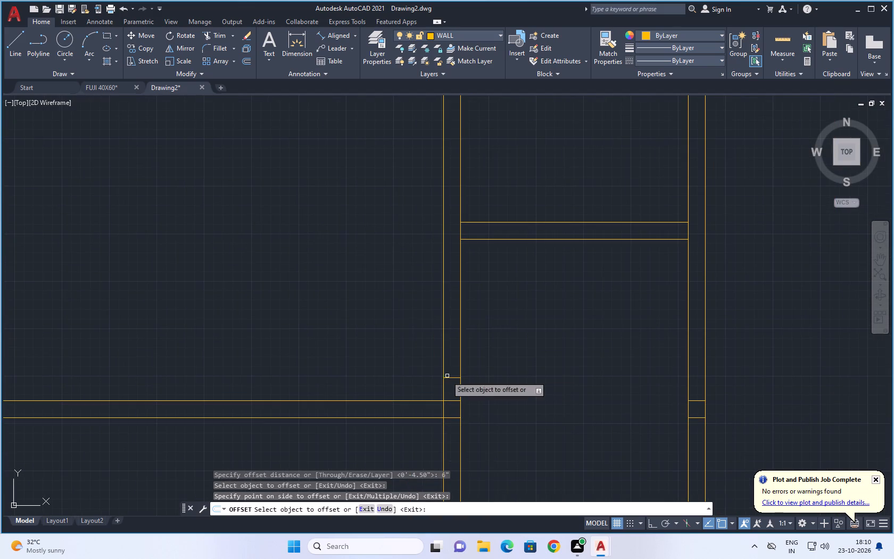
pyautogui.click(454, 378)
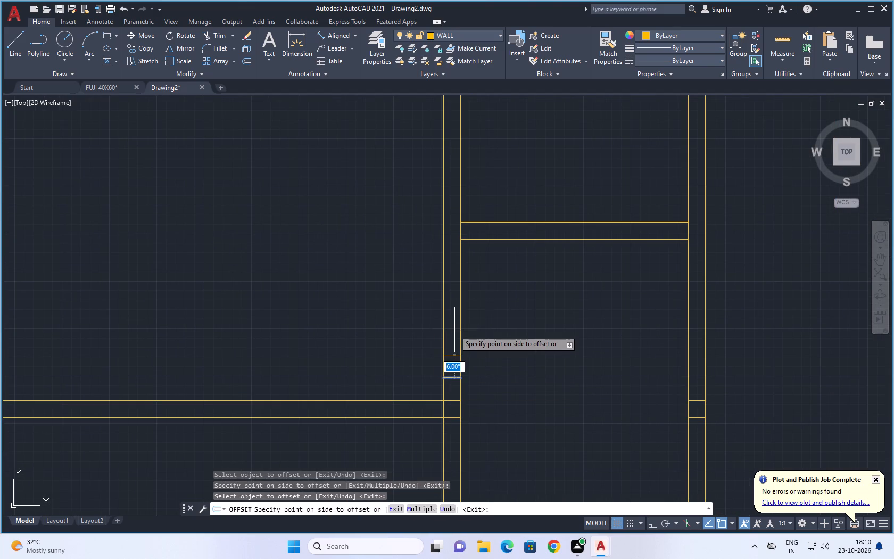
pyautogui.write("3'")
pyautogui.press('Return')
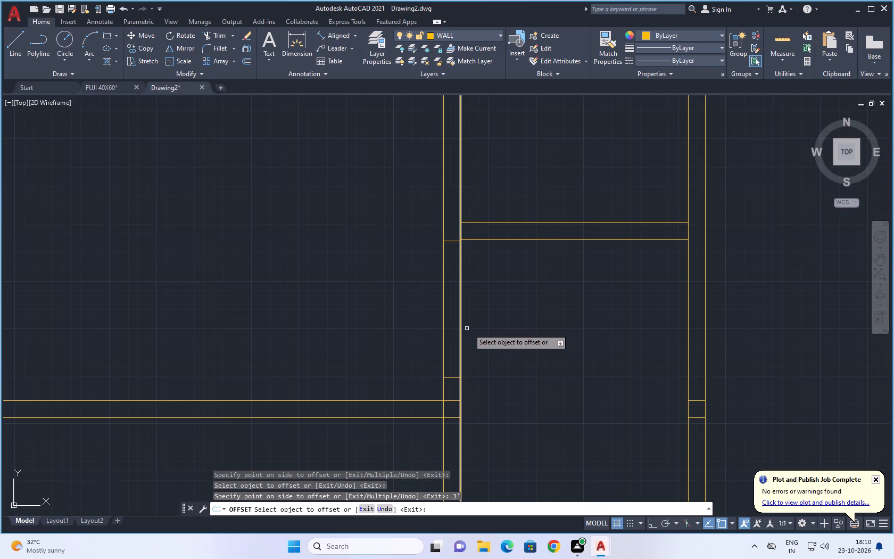
# Mark a 2'8" door opening in the short horizontal partition between the two vertical partitions, starting 6" from its right end.
pyautogui.scroll(-2, 483, 331)
pyautogui.moveTo(517, 350); pyautogui.dragTo(458, 348, button='middle')
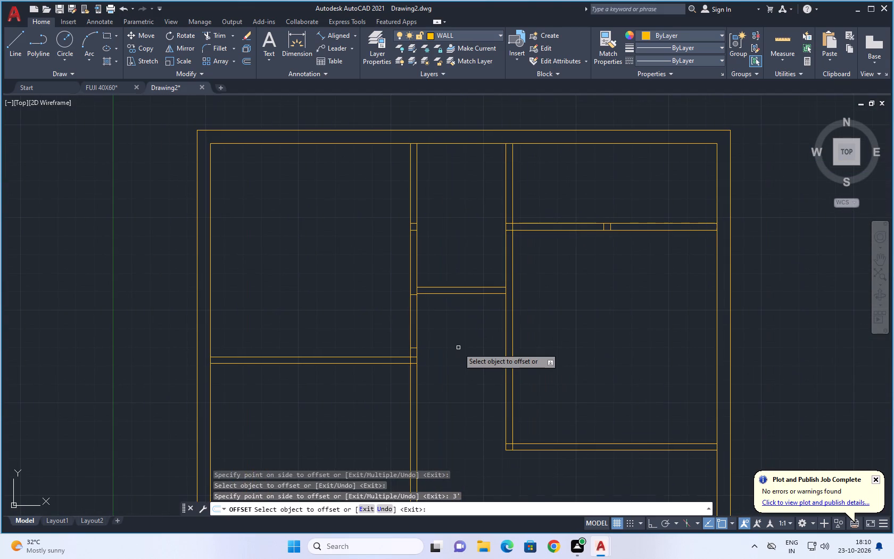
pyautogui.scroll(1, 507, 261)
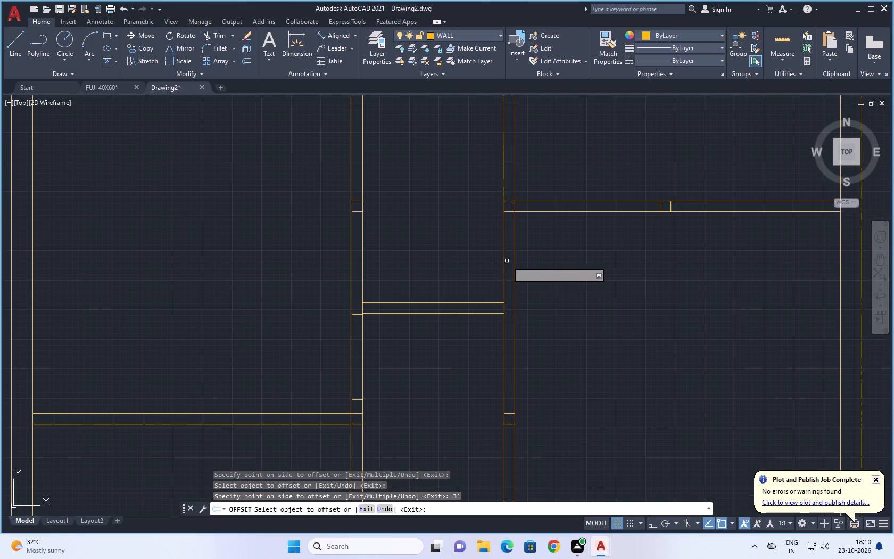
pyautogui.scroll(2, 489, 302)
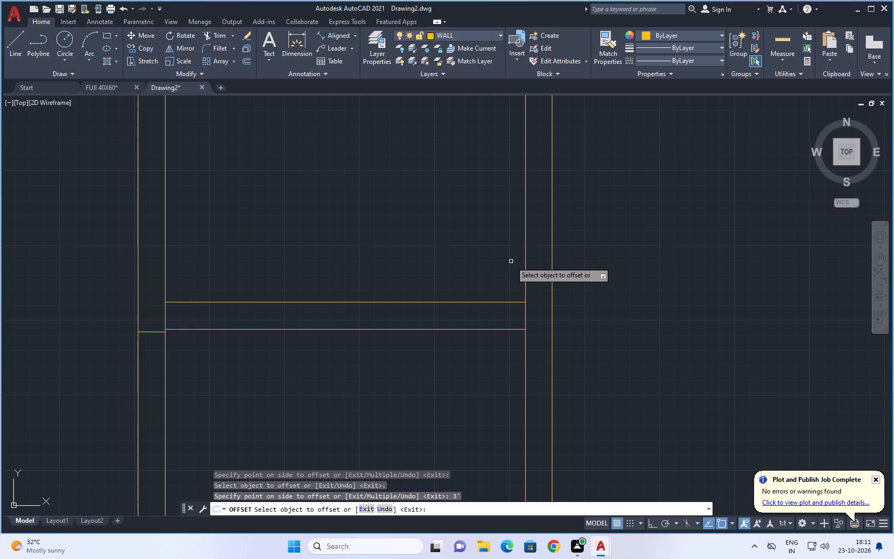
pyautogui.scroll(1, 512, 309)
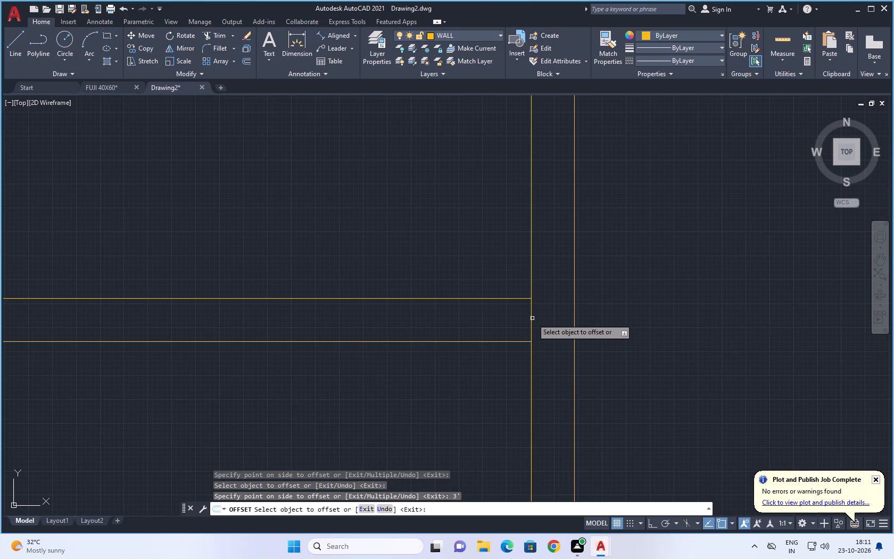
pyautogui.click(531, 316)
pyautogui.click(495, 321)
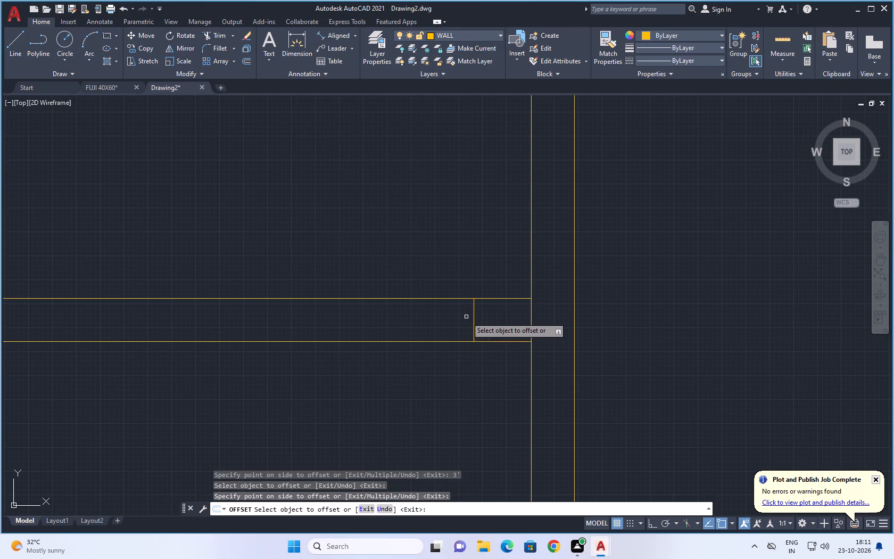
pyautogui.click(474, 315)
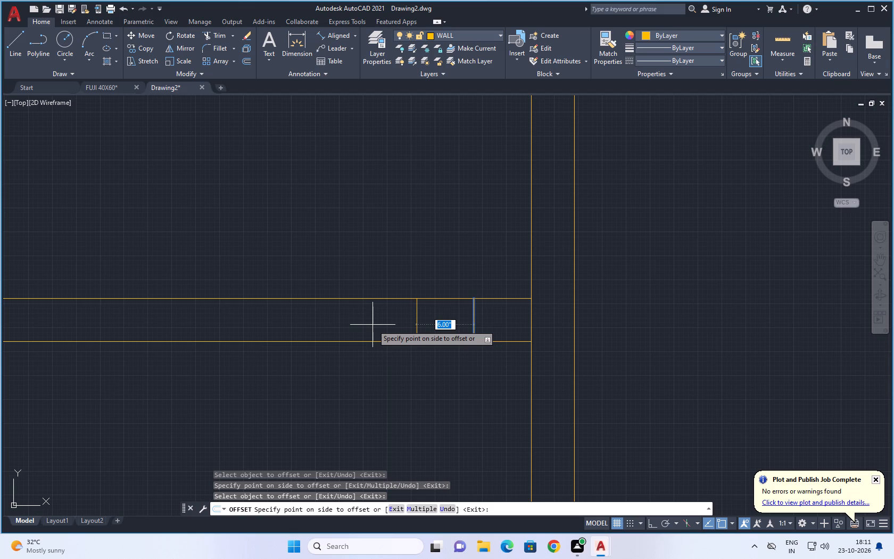
pyautogui.write("2'8")
pyautogui.hotkey('shift', '"')
pyautogui.press('Return')
# Mark a 2'8" door opening in the upper-right horizontal partition, starting 6" right of the vertical partition's right face.
pyautogui.scroll(-6, 385, 328)
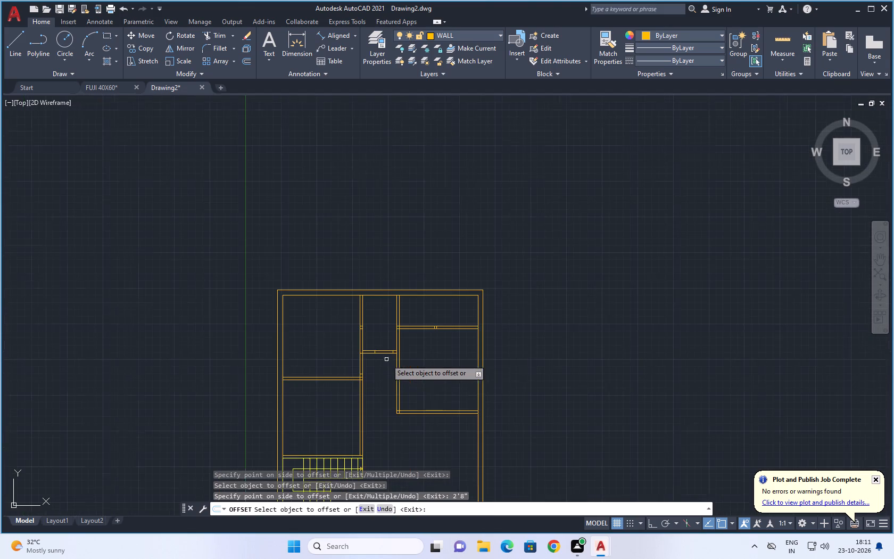
pyautogui.moveTo(443, 354); pyautogui.dragTo(443, 338, button='middle')
pyautogui.scroll(2, 408, 348)
pyautogui.moveTo(408, 354); pyautogui.dragTo(413, 340, button='middle')
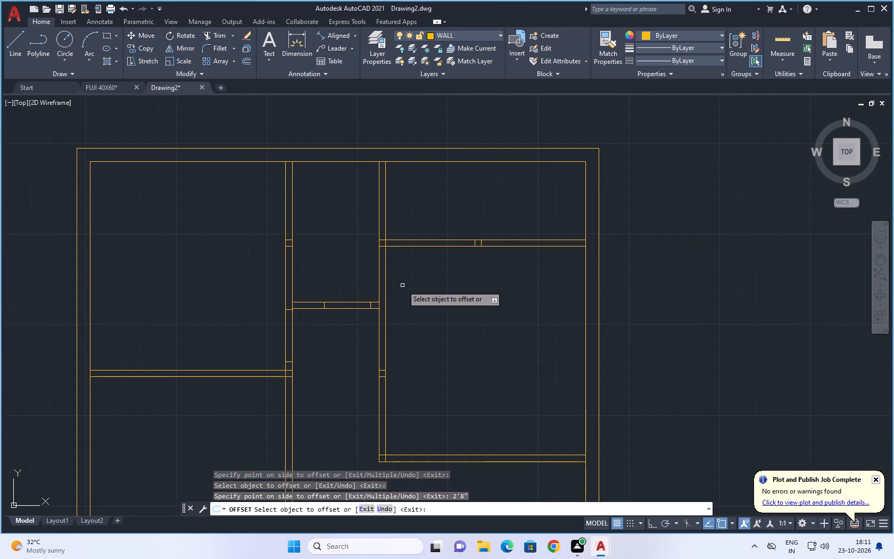
pyautogui.scroll(1, 401, 283)
pyautogui.scroll(2, 378, 222)
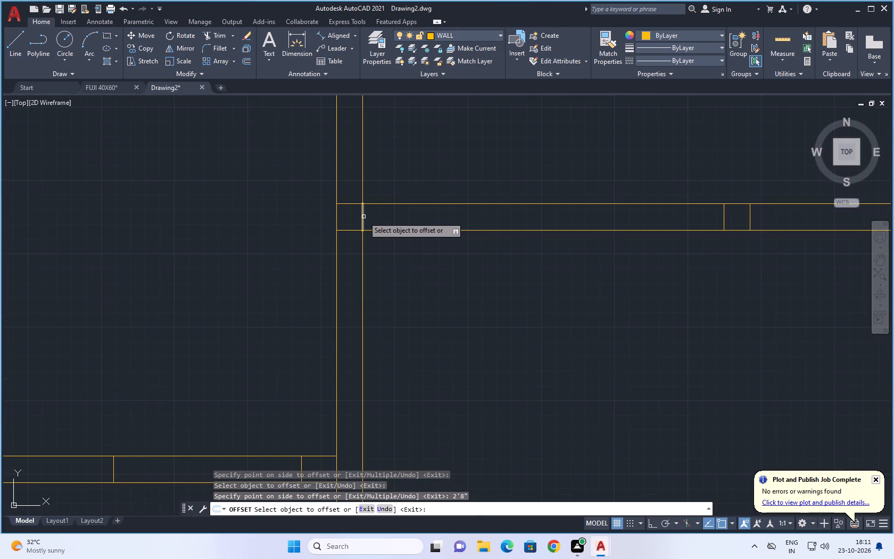
pyautogui.click(363, 217)
pyautogui.click(390, 218)
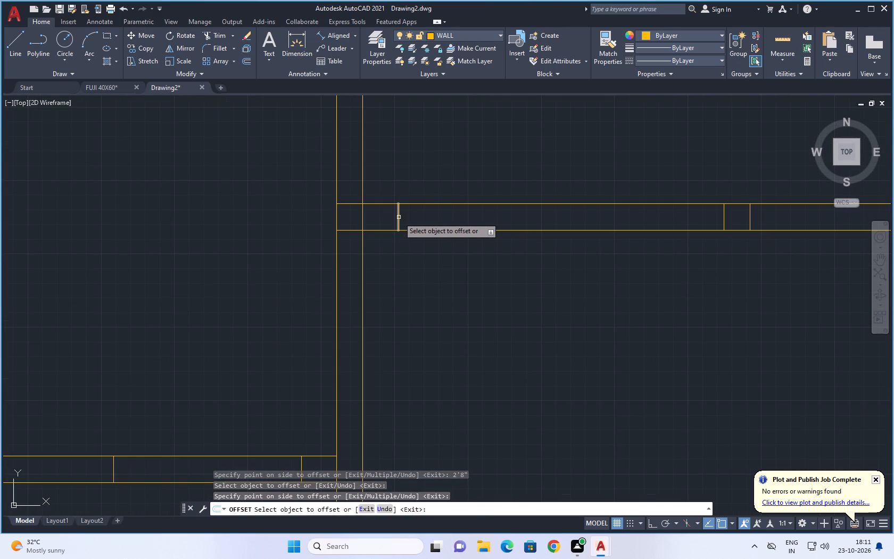
pyautogui.click(399, 217)
pyautogui.press('2')
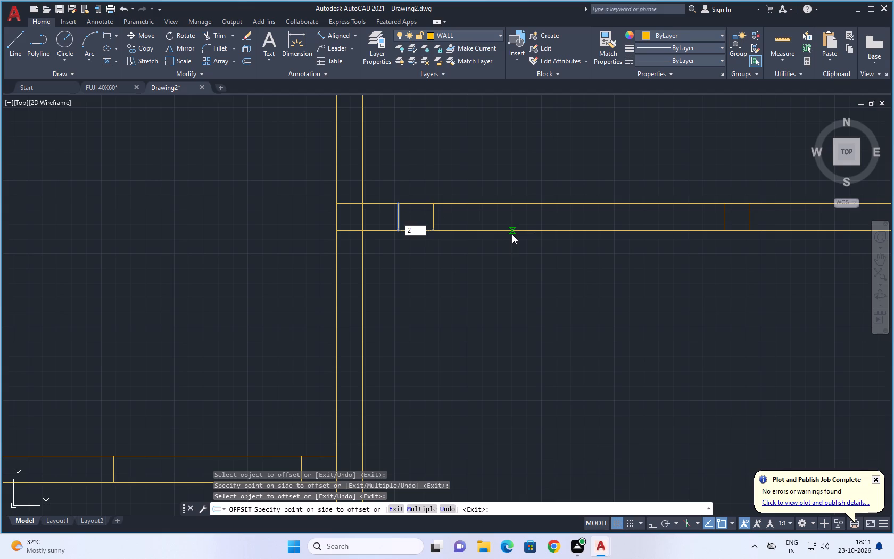
pyautogui.write('\'8"')
pyautogui.press('Return')
# Mark a 3' door opening in the right-hand room's left partition, starting 6" above the room's bottom wall.
pyautogui.scroll(-3, 502, 246)
pyautogui.moveTo(518, 335); pyautogui.dragTo(498, 207, button='middle')
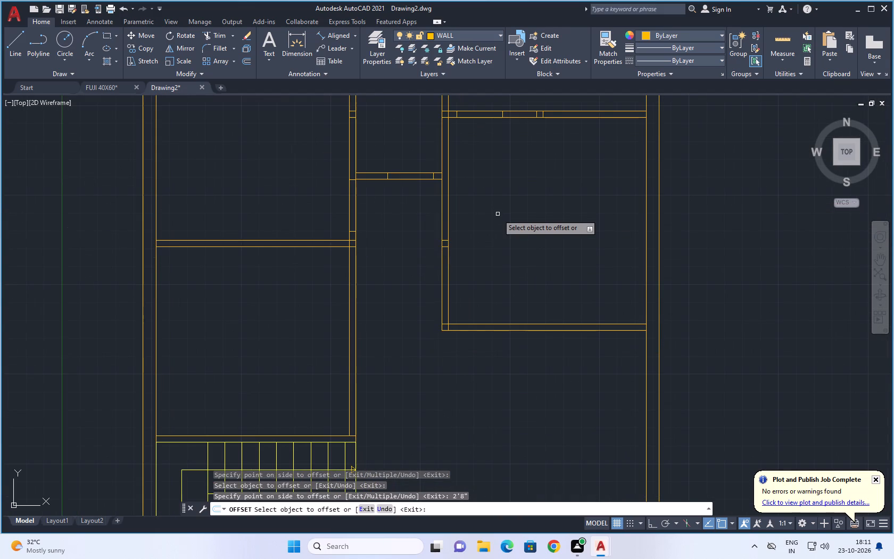
pyautogui.scroll(2, 442, 322)
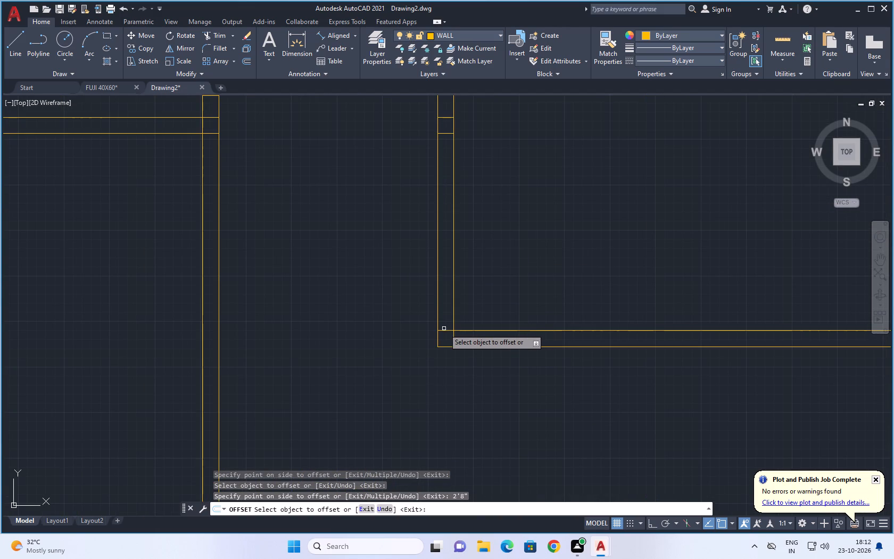
pyautogui.click(444, 330)
pyautogui.click(450, 301)
pyautogui.click(446, 309)
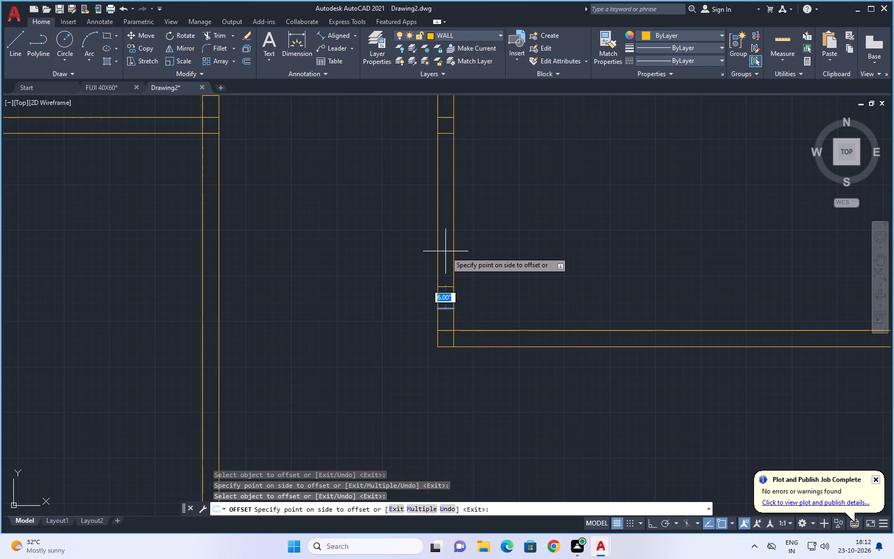
pyautogui.write("3'")
pyautogui.press('Return')
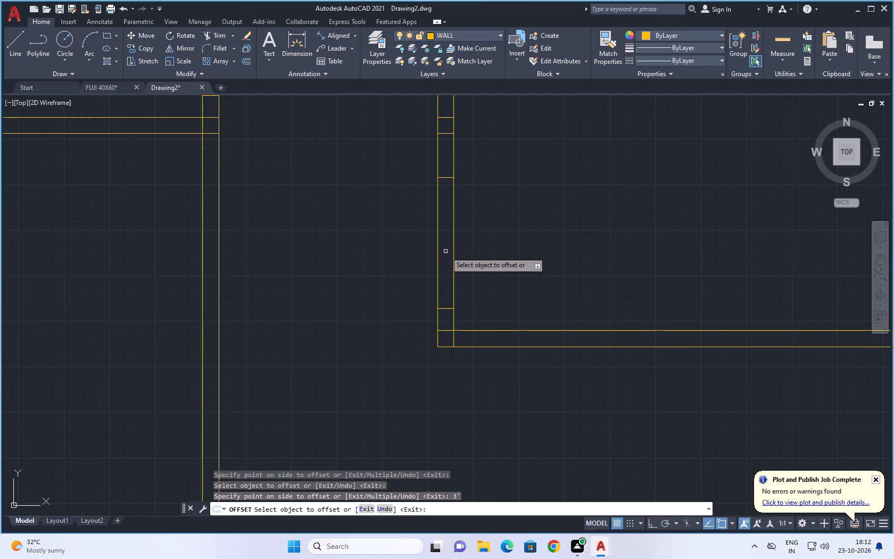
# Mark a 3' door opening in the vertical partition above the staircase, starting 6" above the stair's upper horizontal wall.
pyautogui.scroll(-2, 518, 266)
pyautogui.moveTo(547, 256); pyautogui.dragTo(518, 203, button='middle')
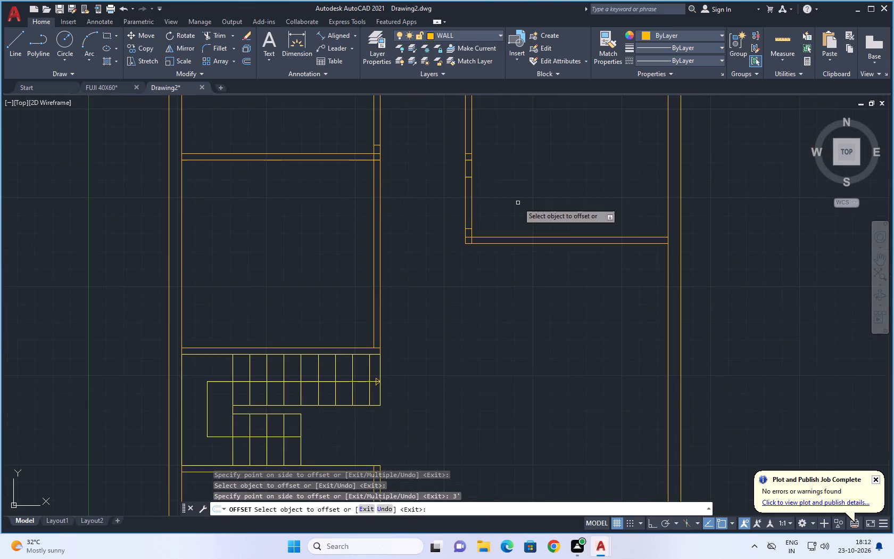
pyautogui.scroll(-1, 523, 200)
pyautogui.moveTo(541, 184); pyautogui.dragTo(532, 202, button='middle')
pyautogui.moveTo(511, 287); pyautogui.dragTo(504, 303, button='middle')
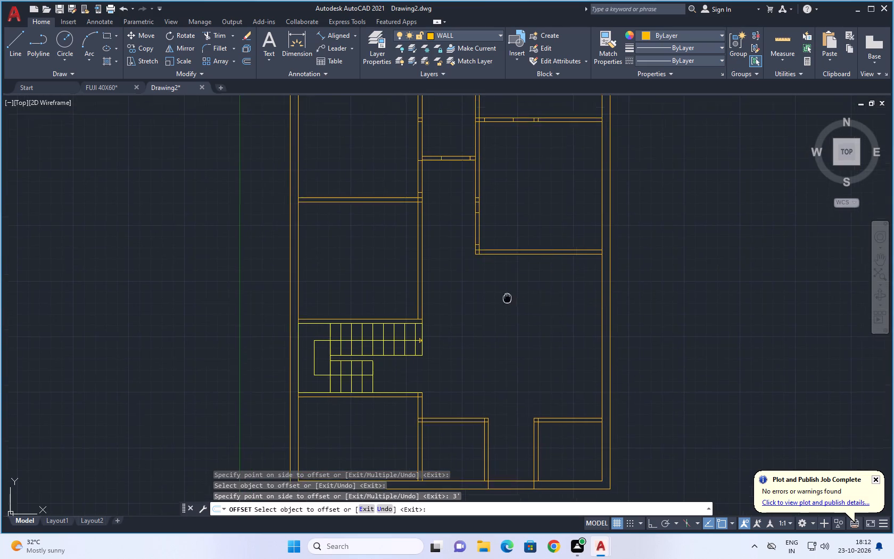
pyautogui.moveTo(504, 303); pyautogui.dragTo(497, 319, button='middle')
pyautogui.scroll(-1, 497, 320)
pyautogui.moveTo(496, 322); pyautogui.dragTo(488, 294, button='middle')
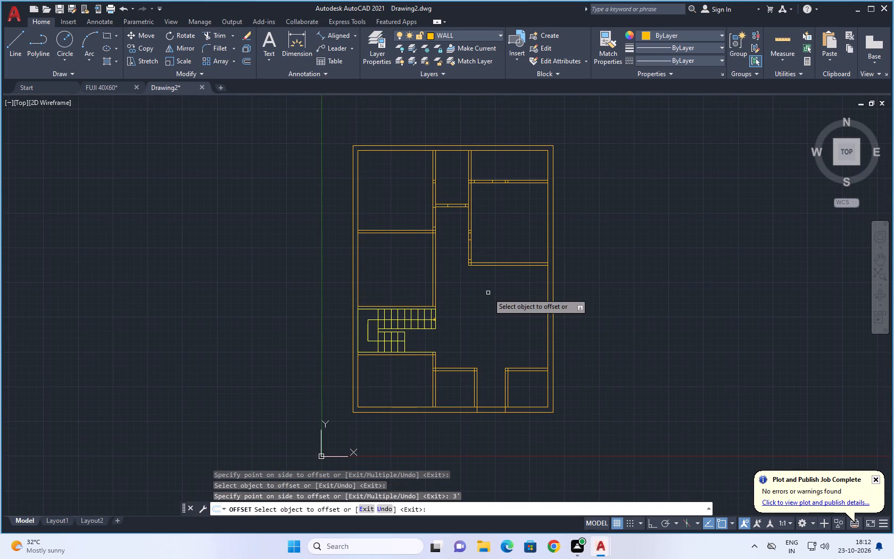
pyautogui.scroll(3, 407, 309)
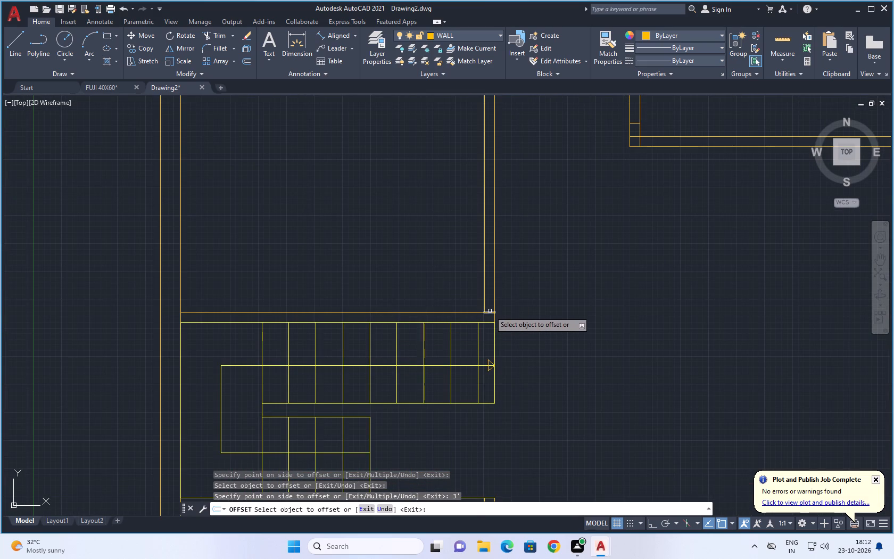
pyautogui.click(490, 311)
pyautogui.click(490, 289)
pyautogui.click(490, 298)
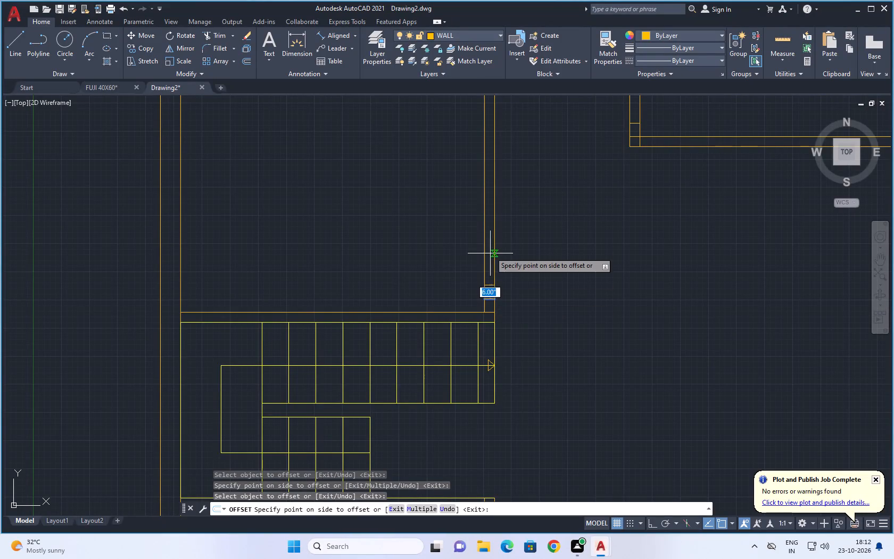
pyautogui.write("3'")
pyautogui.press('Return')
# Mark a 3' door opening in the horizontal partition below the staircase, starting 6" left of the vertical partition's left face.
pyautogui.scroll(-2, 519, 254)
pyautogui.moveTo(541, 278); pyautogui.dragTo(504, 173, button='middle')
pyautogui.scroll(4, 464, 262)
pyautogui.moveTo(481, 236); pyautogui.dragTo(479, 350, button='middle')
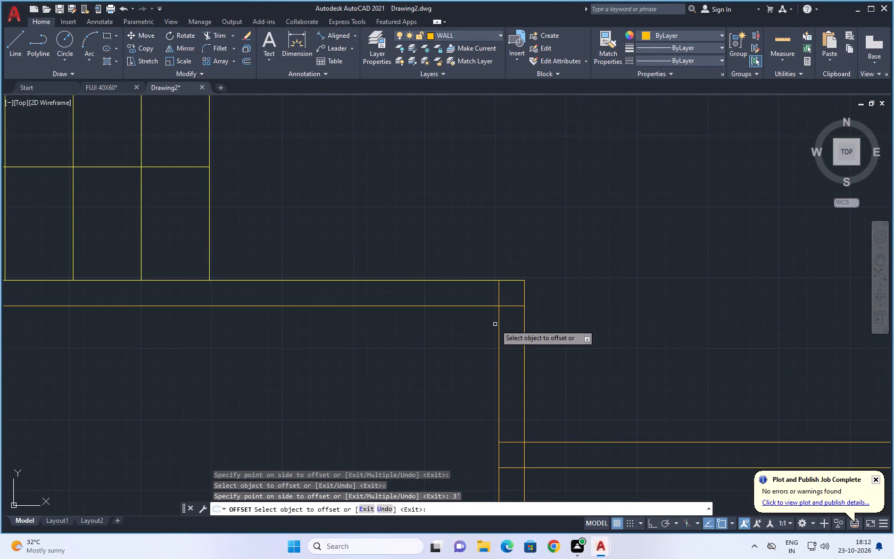
pyautogui.click(498, 295)
pyautogui.click(468, 300)
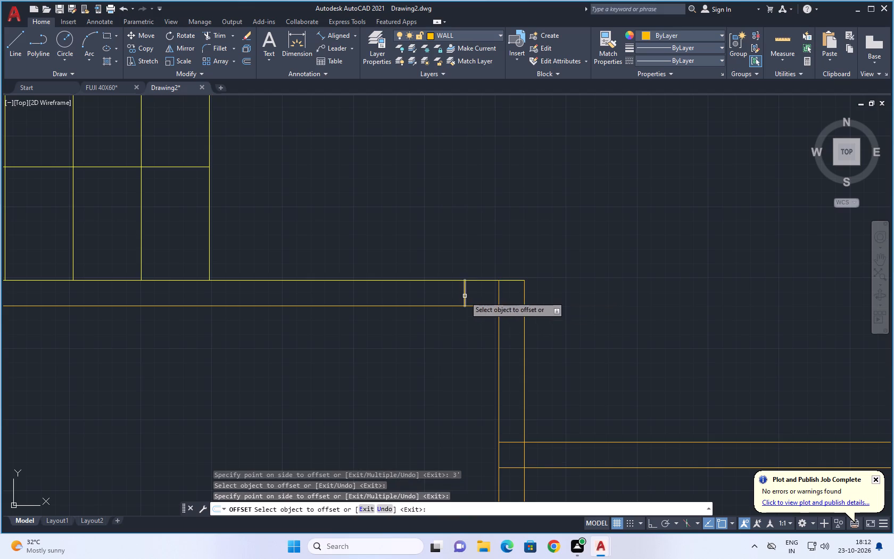
pyautogui.click(465, 296)
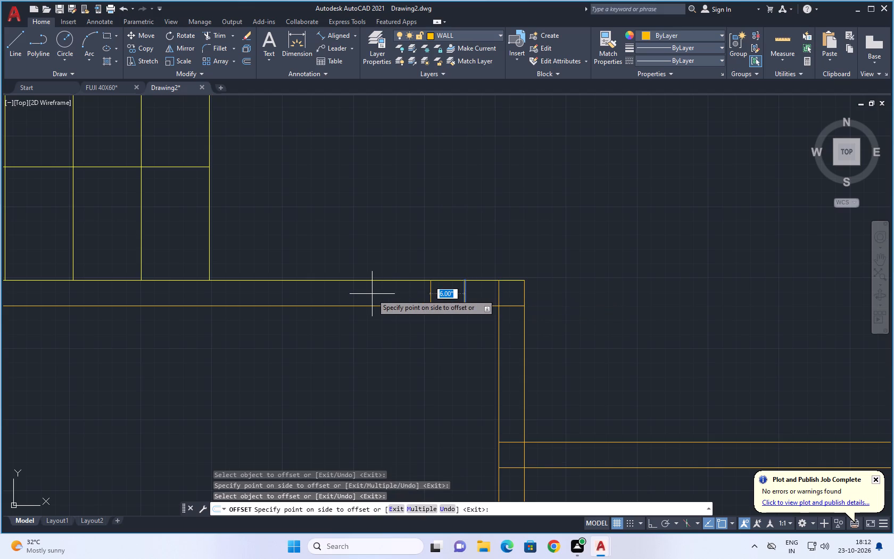
pyautogui.write("3'")
pyautogui.press('Return')
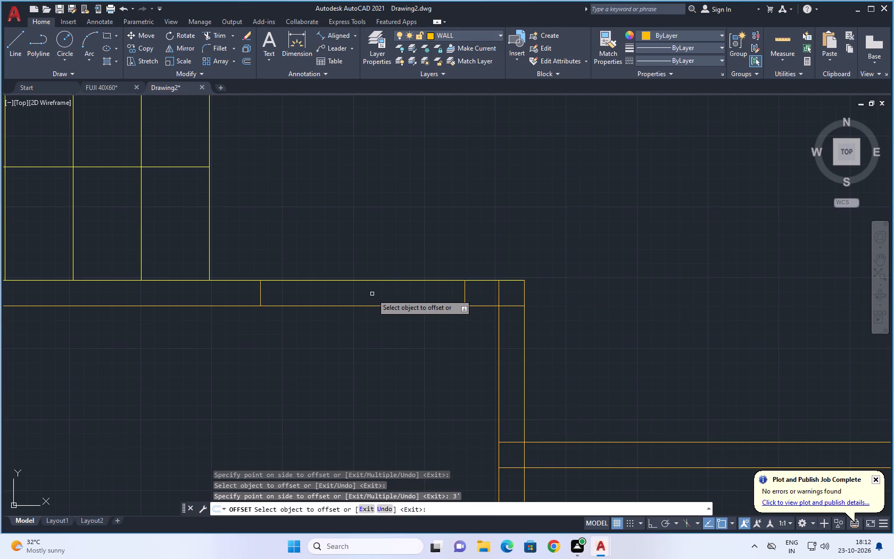
# Mark a 2'8" door opening in the top partition of the small bottom-middle room, starting 6" from its left partition's inner face.
pyautogui.scroll(-2, 382, 303)
pyautogui.moveTo(502, 308); pyautogui.dragTo(471, 226, button='middle')
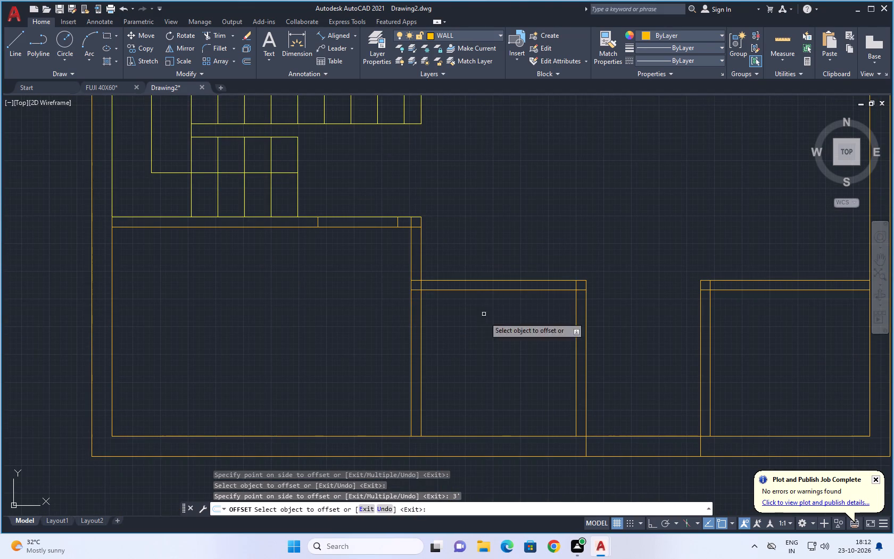
pyautogui.moveTo(483, 331); pyautogui.dragTo(463, 320, button='middle')
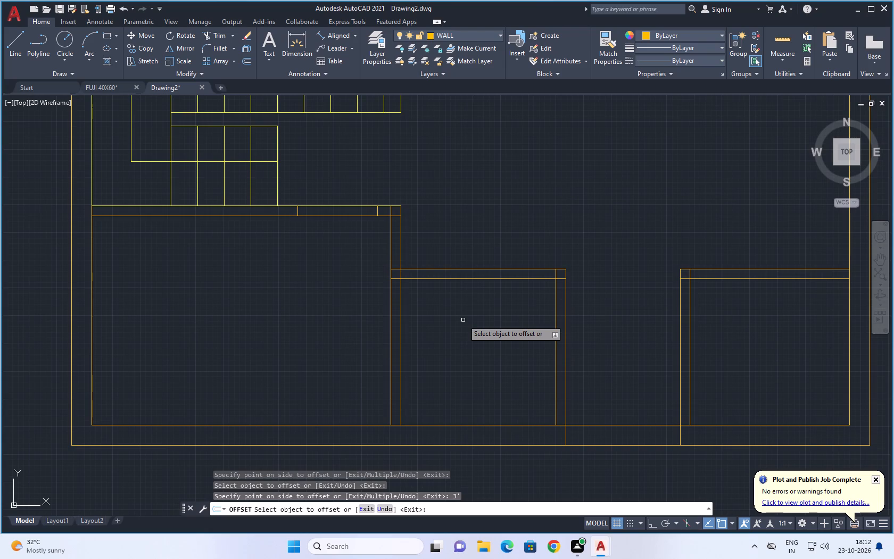
pyautogui.scroll(2, 396, 278)
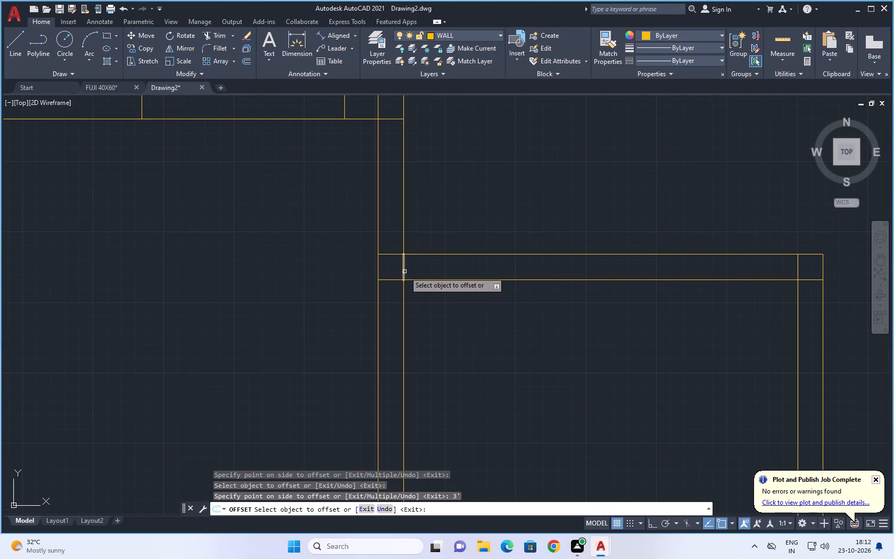
pyautogui.click(403, 268)
pyautogui.click(445, 269)
pyautogui.click(437, 268)
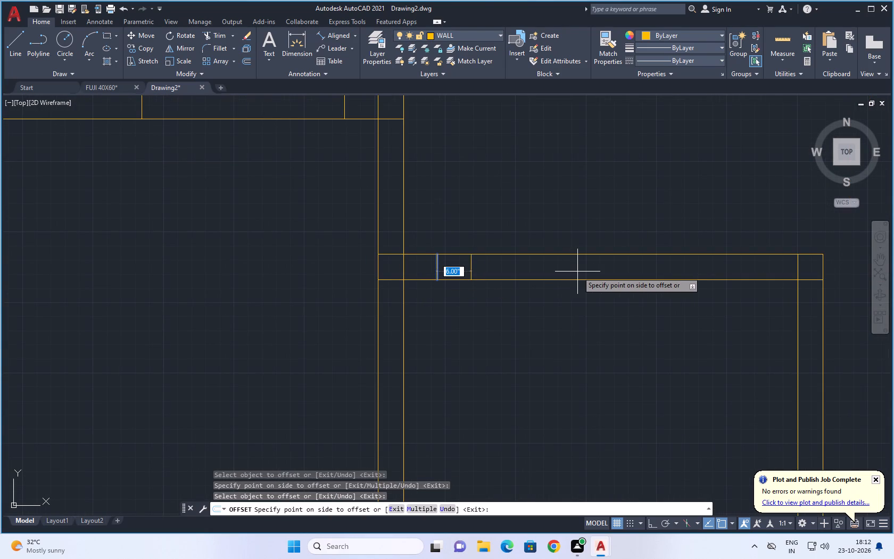
pyautogui.write('2\'8"')
pyautogui.press('Return')
# Mark a 2'8" door opening in the top partition of the bottom-right room, starting 6" from its left partition's inner face.
pyautogui.scroll(-2, 578, 280)
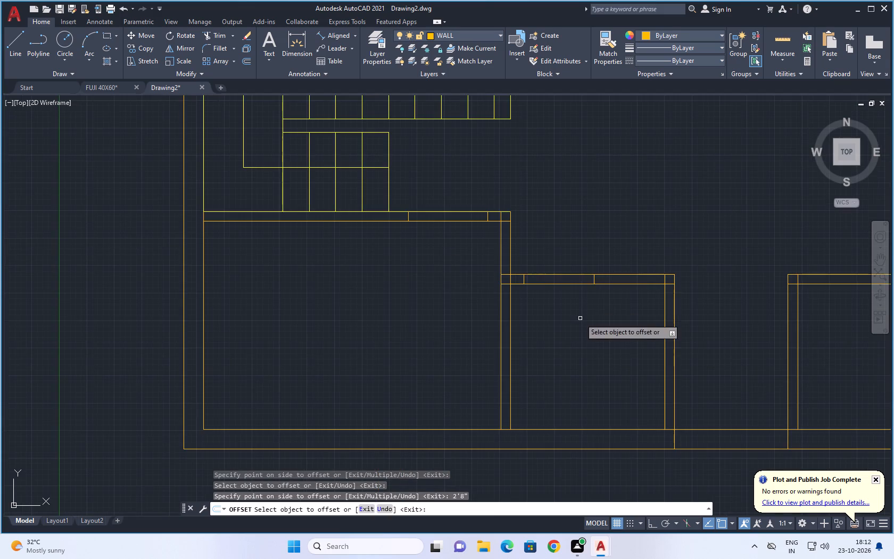
pyautogui.moveTo(580, 318); pyautogui.dragTo(403, 294, button='middle')
pyautogui.scroll(-2, 669, 307)
pyautogui.moveTo(674, 307); pyautogui.dragTo(528, 307, button='middle')
pyautogui.scroll(2, 568, 297)
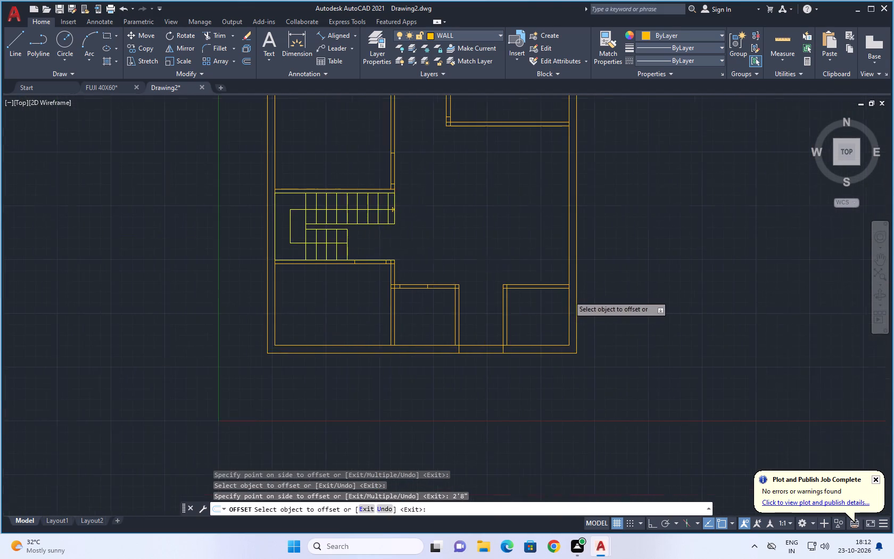
pyautogui.scroll(2, 569, 295)
pyautogui.scroll(-1, 282, 307)
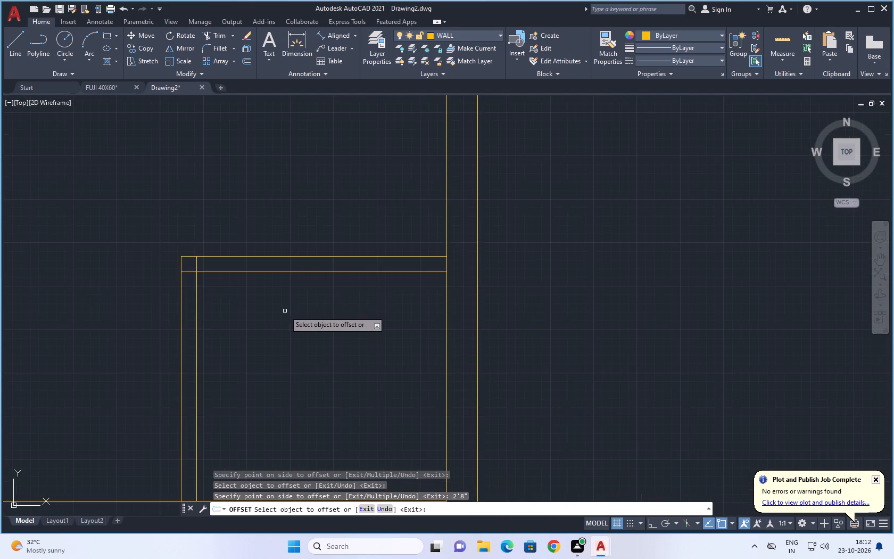
pyautogui.moveTo(288, 314); pyautogui.dragTo(378, 314, button='middle')
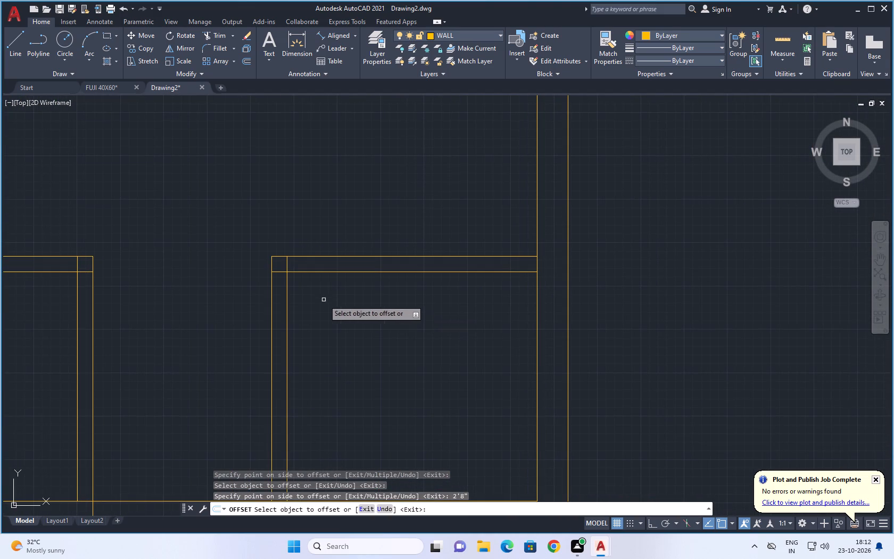
pyautogui.scroll(1, 309, 277)
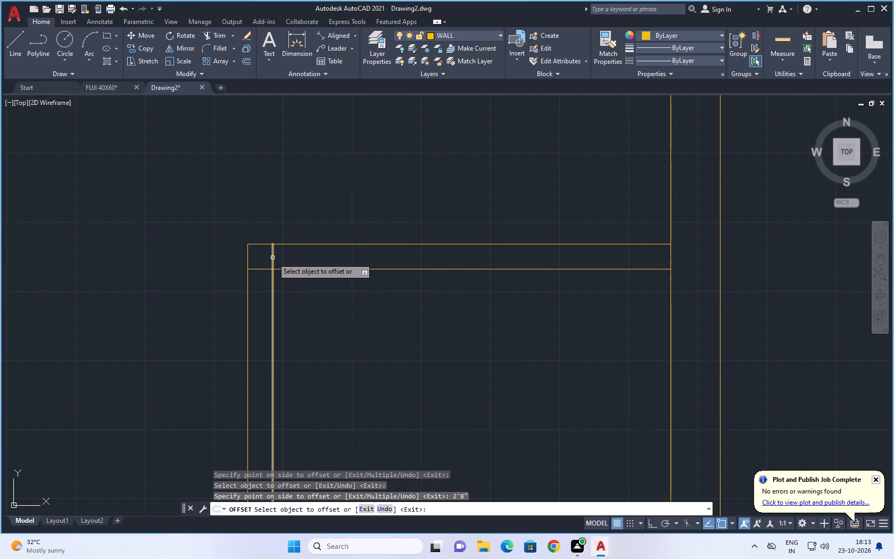
pyautogui.click(272, 258)
pyautogui.click(324, 261)
pyautogui.click(306, 262)
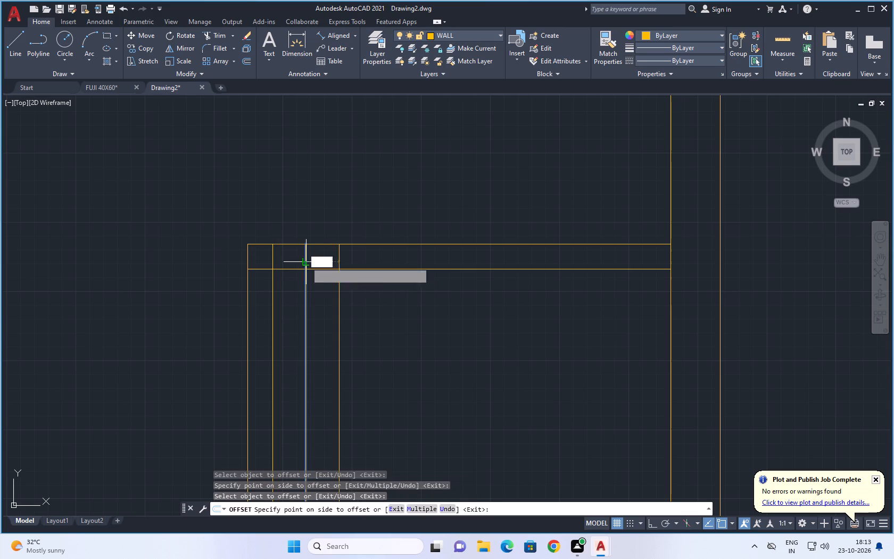
pyautogui.write('2\'8"')
pyautogui.press('3')
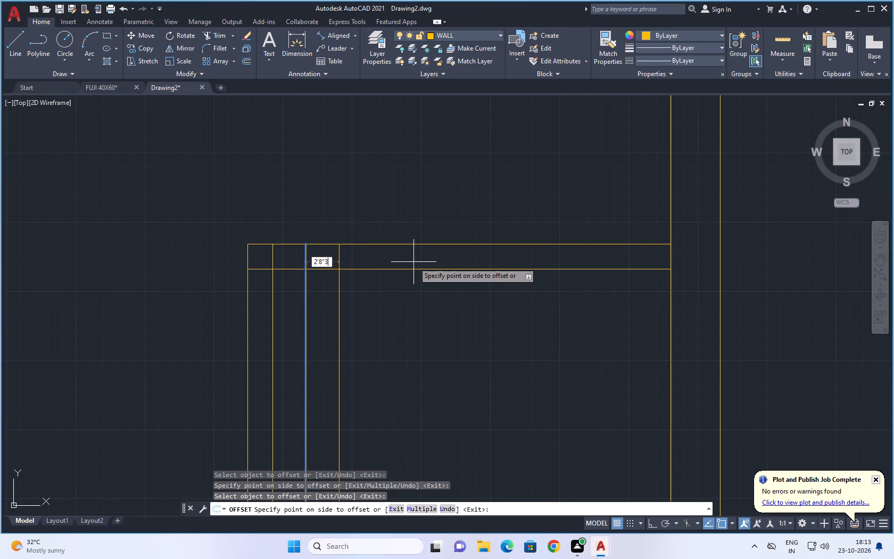
pyautogui.press('BackSpace')
pyautogui.press('Return')
# Trim the wall lines between the jambs of the upper door opening in the left vertical partition.
pyautogui.scroll(-1, 415, 281)
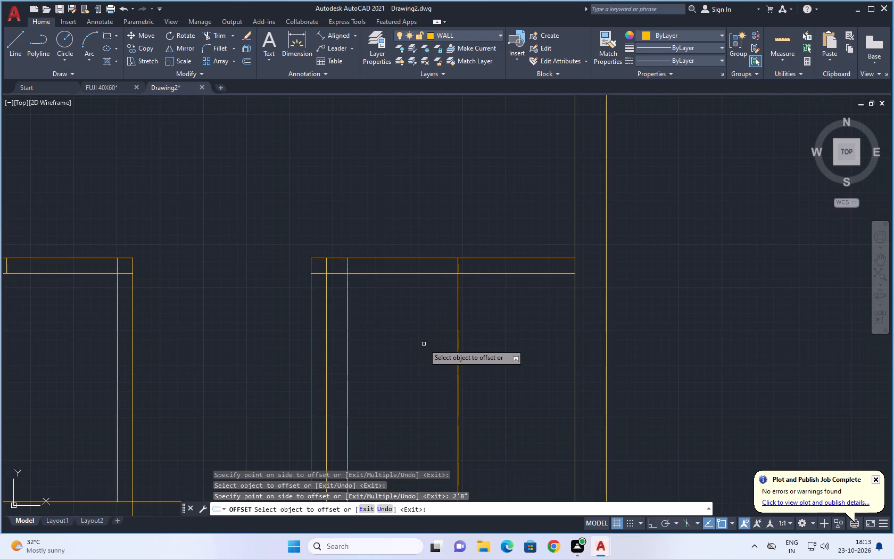
pyautogui.scroll(-2, 422, 348)
pyautogui.moveTo(421, 353); pyautogui.dragTo(432, 334, button='middle')
pyautogui.scroll(-2, 417, 265)
pyautogui.moveTo(410, 234); pyautogui.dragTo(410, 239, button='middle')
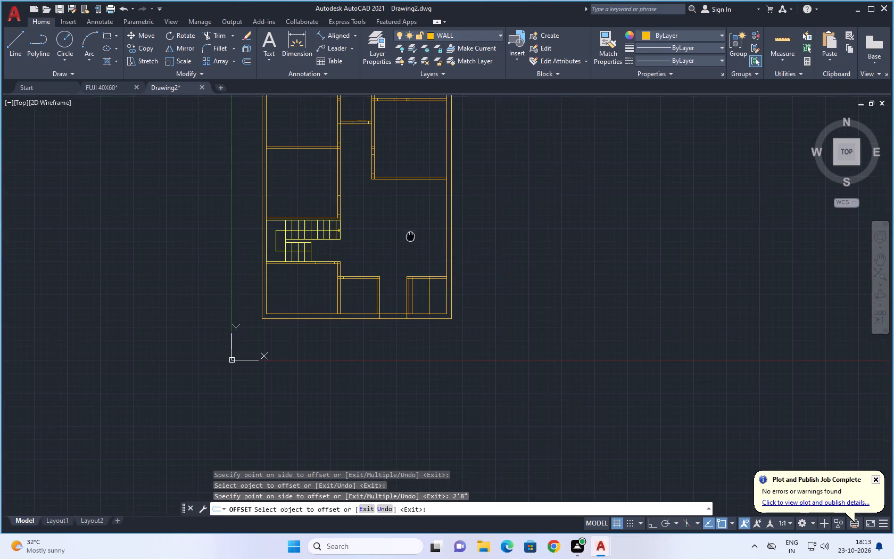
pyautogui.moveTo(410, 239); pyautogui.dragTo(444, 335, button='middle')
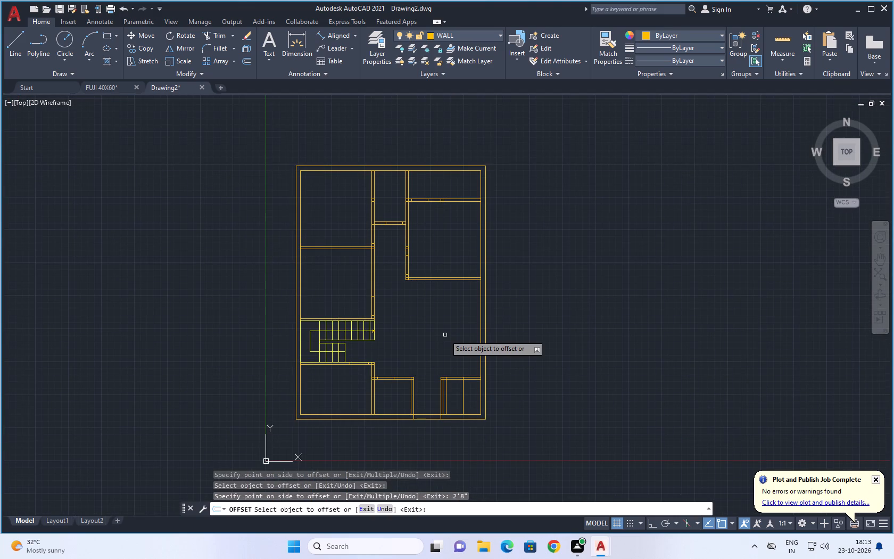
pyautogui.click(221, 34)
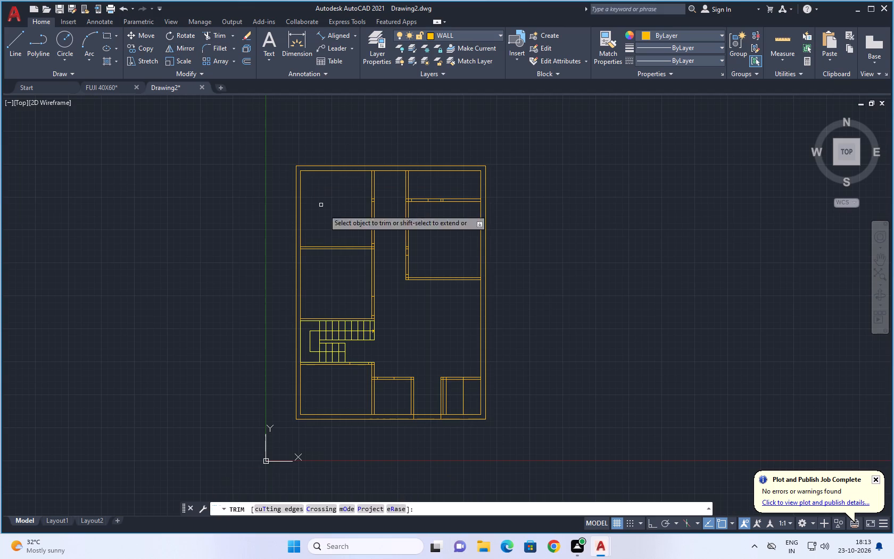
pyautogui.scroll(3, 352, 237)
pyautogui.moveTo(393, 226); pyautogui.dragTo(482, 228)
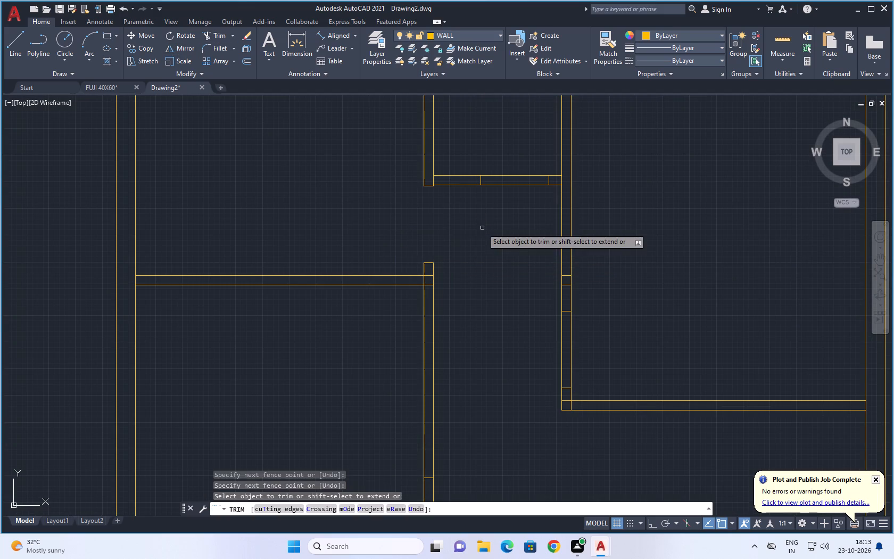
# Trim the crossing lines where the upper-left horizontal partition meets the left vertical partition, just below the door opening.
pyautogui.scroll(2, 450, 282)
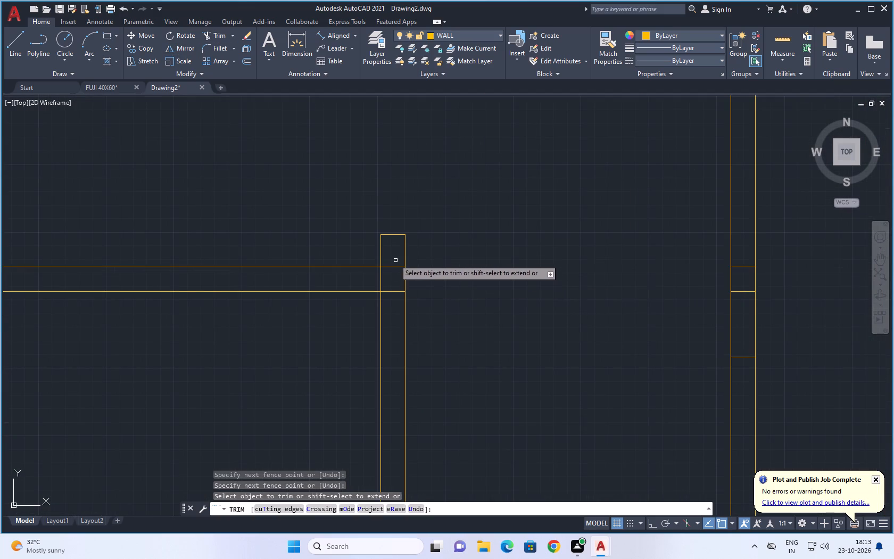
pyautogui.moveTo(394, 257); pyautogui.dragTo(403, 315)
pyautogui.moveTo(368, 284); pyautogui.dragTo(392, 282)
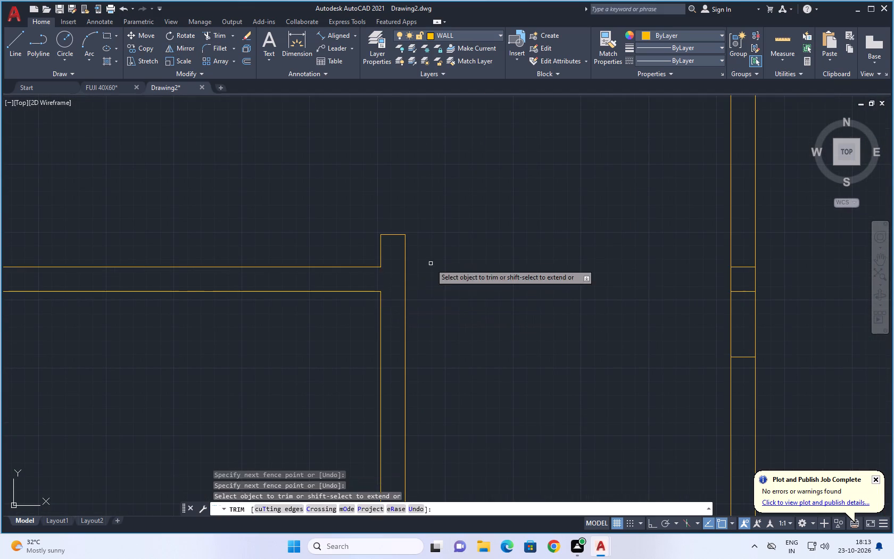
# Trim the two leftover cross lines inside the left vertical partition, level with the upper-right horizontal partition.
pyautogui.scroll(-2, 443, 254)
pyautogui.moveTo(466, 224); pyautogui.dragTo(434, 405, button='middle')
pyautogui.scroll(2, 387, 234)
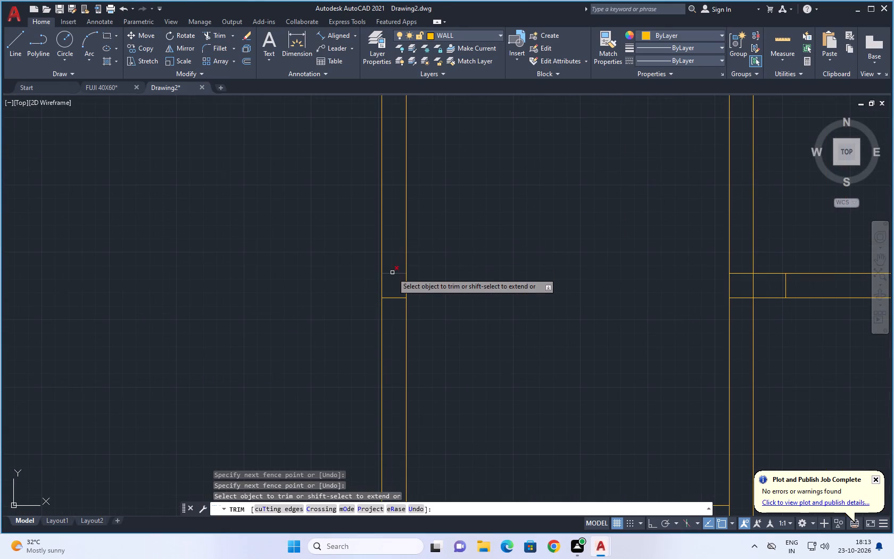
pyautogui.moveTo(396, 259); pyautogui.dragTo(399, 312)
# Trim the top outer wall's inner line between the left vertical partition's faces to open their junction.
pyautogui.scroll(-2, 445, 287)
pyautogui.moveTo(491, 264); pyautogui.dragTo(429, 336, button='middle')
pyautogui.scroll(3, 368, 239)
pyautogui.moveTo(345, 237); pyautogui.dragTo(349, 281)
# Trim the wall lines between the door jambs in the short horizontal partition joining the two vertical partitions.
pyautogui.scroll(-3, 447, 327)
pyautogui.moveTo(502, 364); pyautogui.dragTo(498, 360, button='middle')
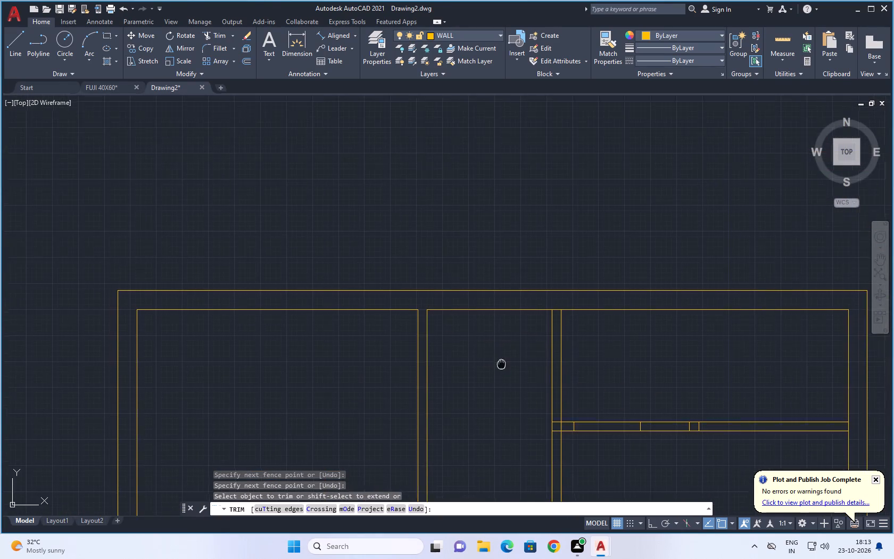
pyautogui.moveTo(498, 360); pyautogui.dragTo(367, 105, button='middle')
pyautogui.scroll(2, 329, 297)
pyautogui.moveTo(348, 282); pyautogui.dragTo(325, 397, button='middle')
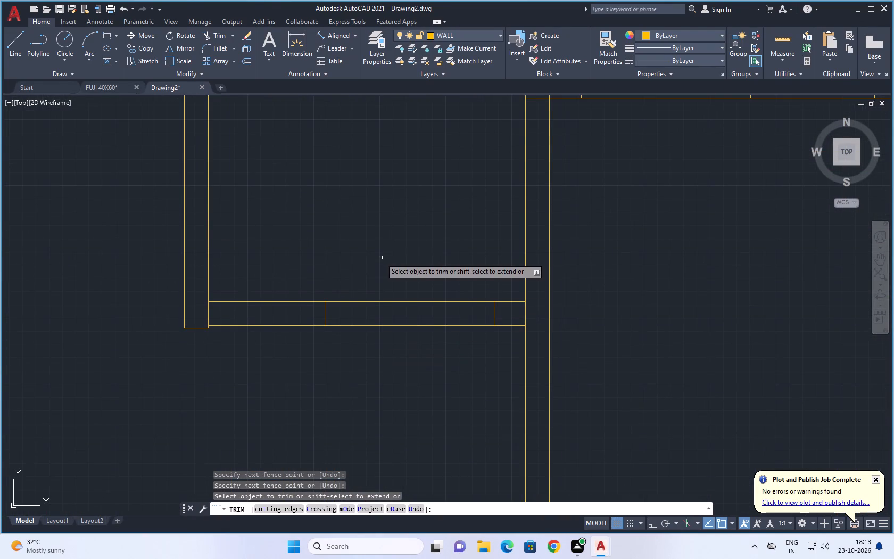
pyautogui.scroll(-1, 366, 279)
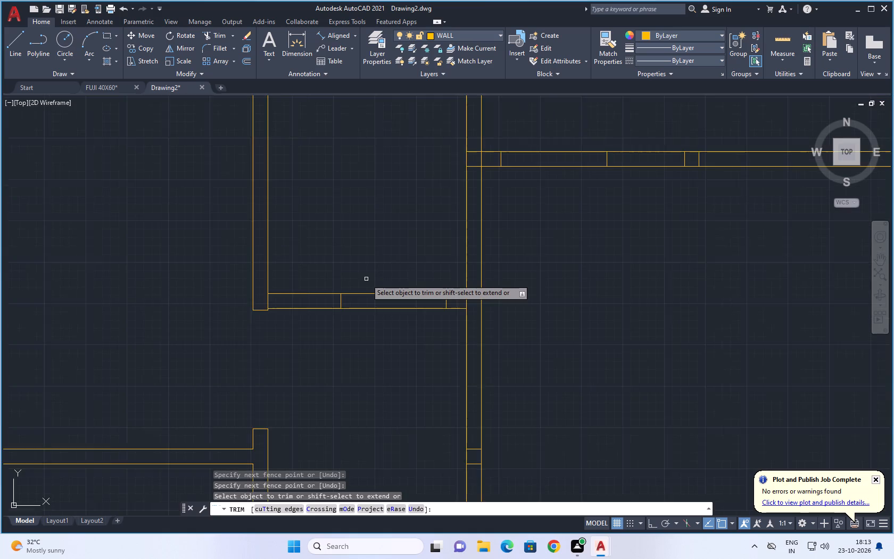
pyautogui.scroll(-1, 368, 279)
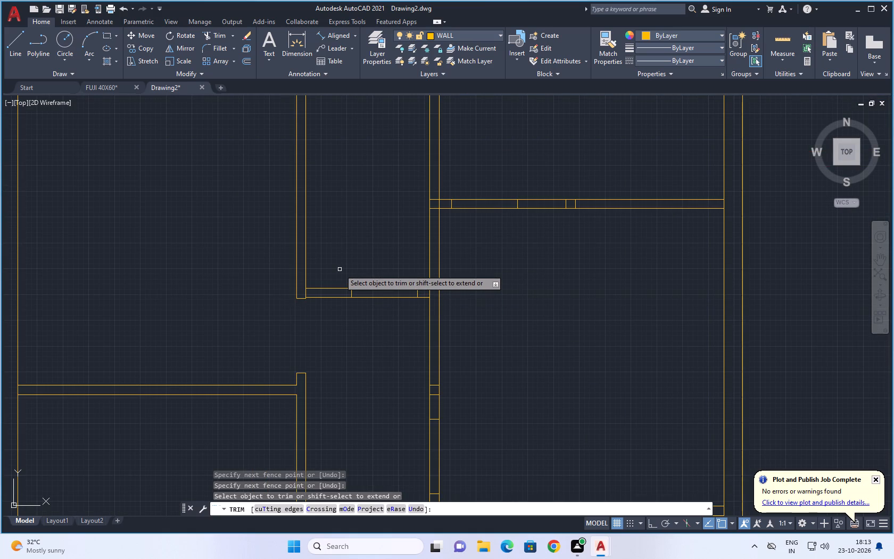
pyautogui.moveTo(390, 273); pyautogui.dragTo(384, 322)
# Trim the vertical face lines crossing both ends of the short horizontal partition to open its junctions.
pyautogui.scroll(2, 320, 303)
pyautogui.moveTo(273, 277); pyautogui.dragTo(299, 276)
pyautogui.moveTo(440, 333); pyautogui.dragTo(210, 389, button='middle')
pyautogui.scroll(2, 333, 356)
pyautogui.moveTo(388, 311); pyautogui.dragTo(437, 307)
# Trim the wall lines between the door jambs in the upper-right horizontal partition to open the doorway.
pyautogui.scroll(-3, 484, 303)
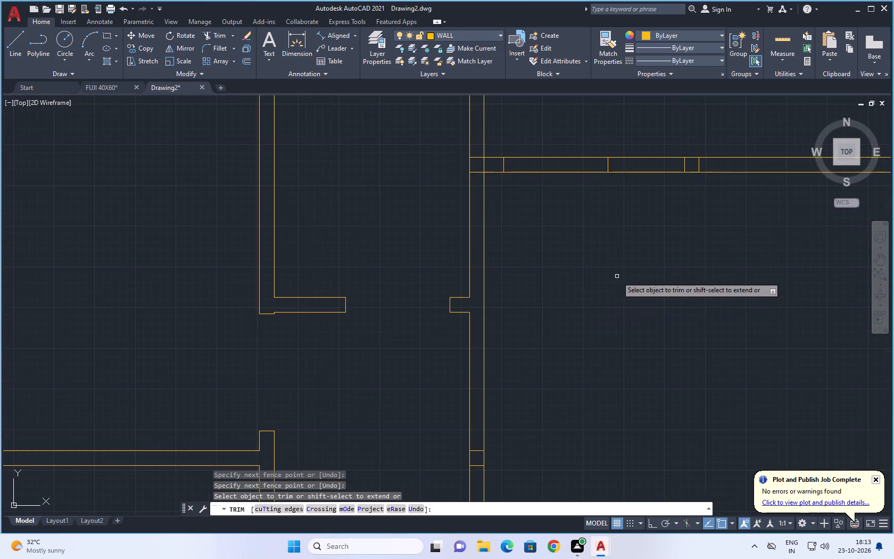
pyautogui.moveTo(617, 276); pyautogui.dragTo(489, 465, button='middle')
pyautogui.moveTo(450, 411); pyautogui.dragTo(440, 434, button='middle')
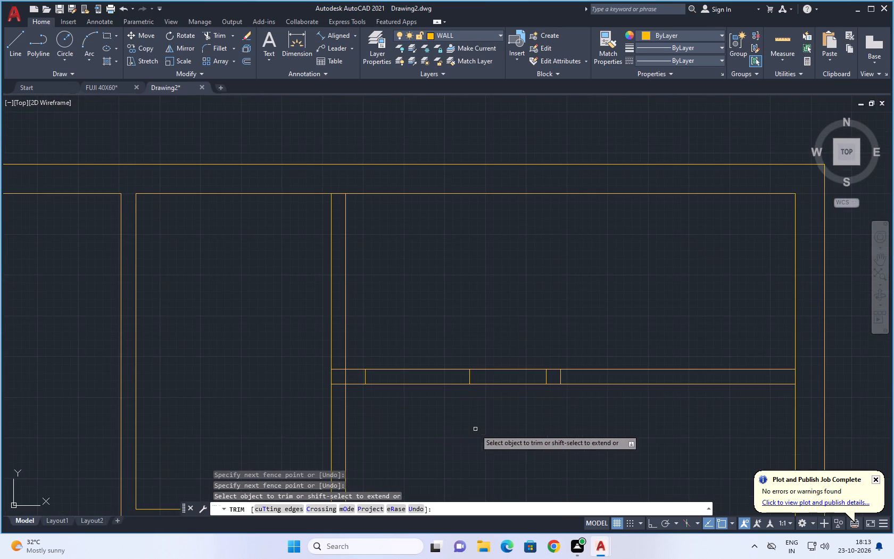
pyautogui.scroll(-1, 479, 428)
pyautogui.moveTo(475, 428); pyautogui.dragTo(457, 409, button='middle')
pyautogui.moveTo(424, 351); pyautogui.dragTo(425, 395)
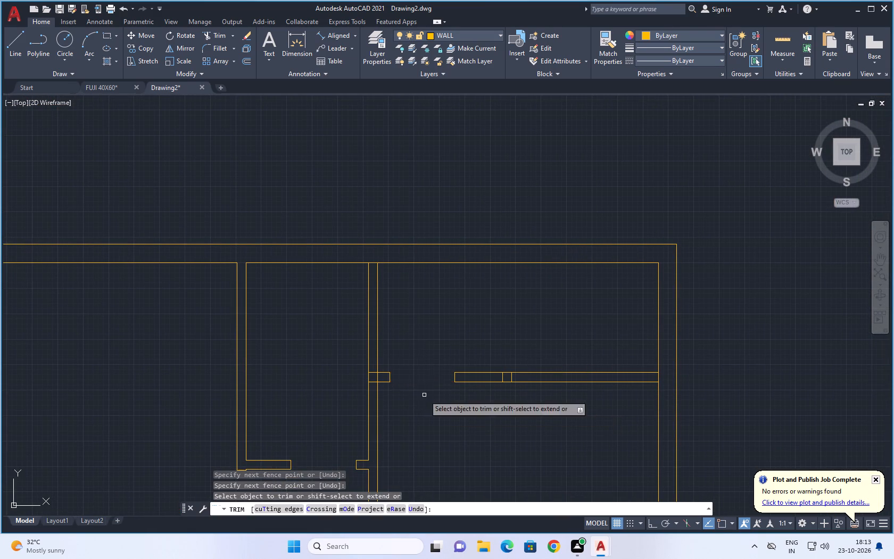
# Trim the upper-right partition's junction with the right vertical partition open, and trim its two leftover cross lines.
pyautogui.scroll(2, 384, 379)
pyautogui.moveTo(353, 374); pyautogui.dragTo(376, 375)
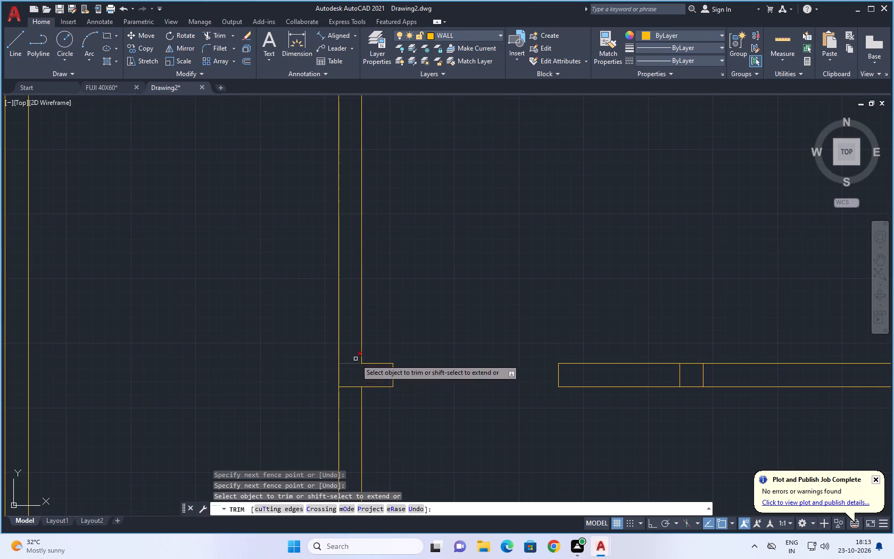
pyautogui.moveTo(355, 358); pyautogui.dragTo(357, 398)
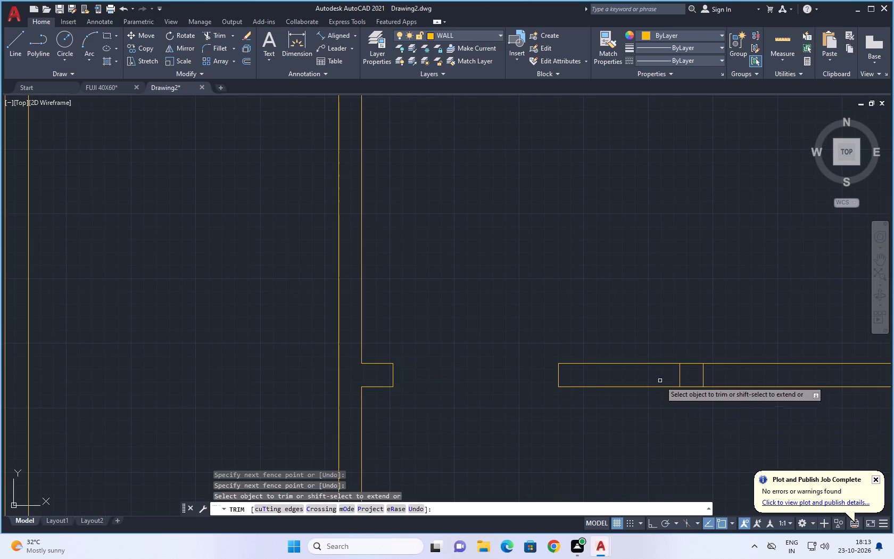
pyautogui.moveTo(681, 375); pyautogui.dragTo(713, 372)
pyautogui.moveTo(713, 372); pyautogui.dragTo(688, 381)
# Trim the right outer wall's inner line between the upper-right horizontal partition's faces to open their junction.
pyautogui.scroll(-3, 700, 410)
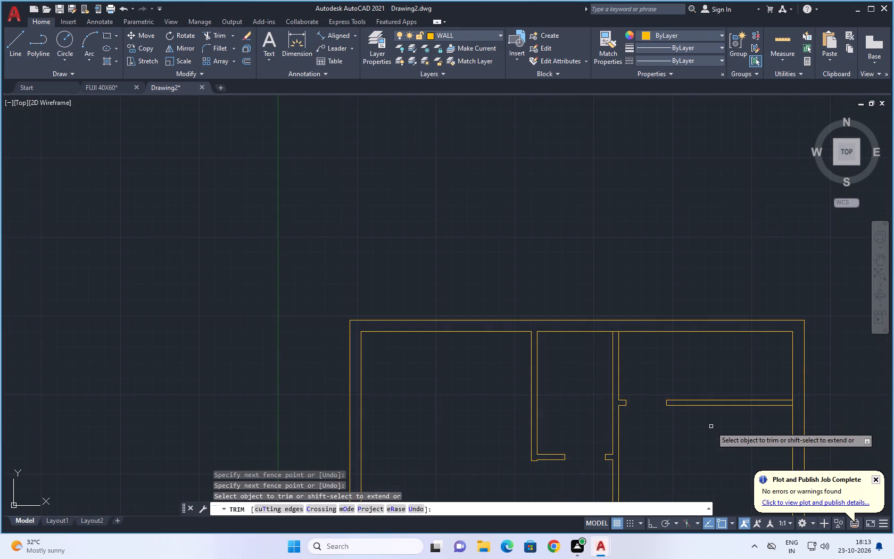
pyautogui.moveTo(715, 439); pyautogui.dragTo(621, 332, button='middle')
pyautogui.moveTo(619, 340); pyautogui.dragTo(519, 415, button='middle')
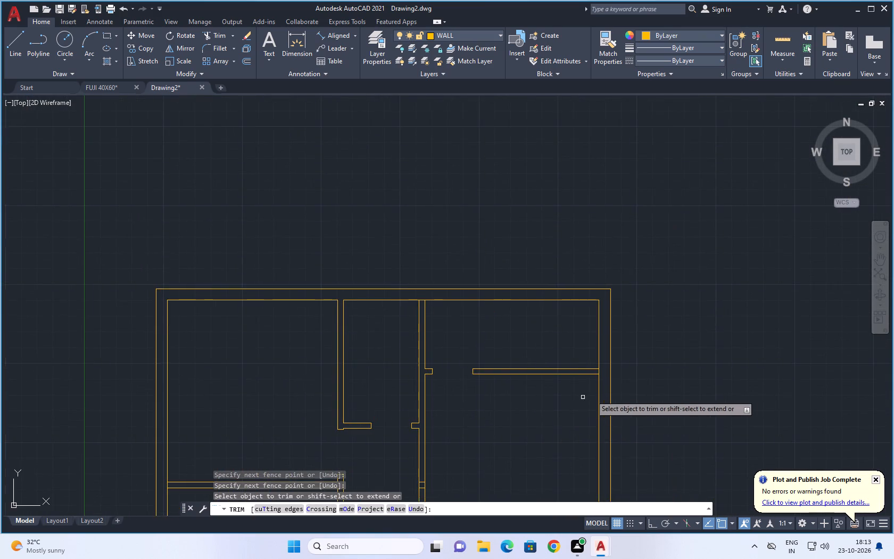
pyautogui.scroll(3, 598, 390)
pyautogui.moveTo(588, 326); pyautogui.dragTo(607, 326)
pyautogui.scroll(-2, 439, 251)
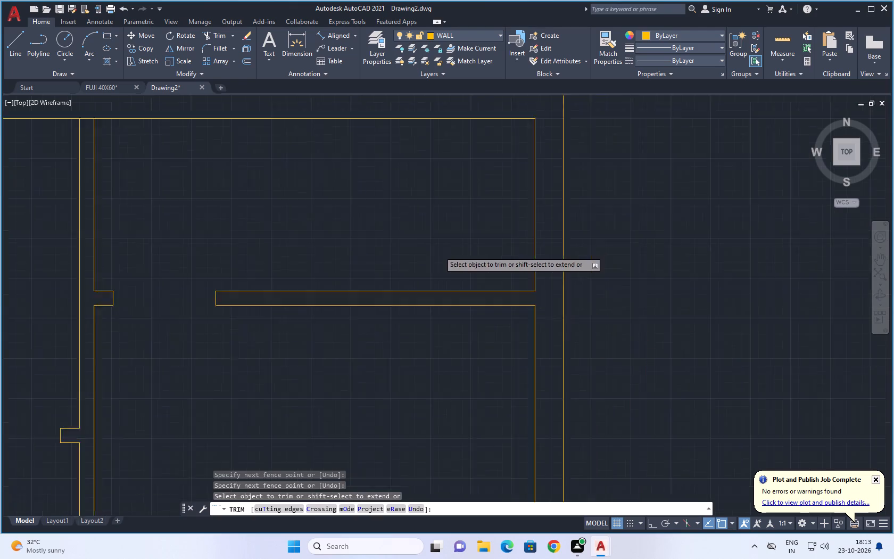
# Trim the top outer wall's inner line between the right vertical partition's faces to open their junction.
pyautogui.scroll(-1, 439, 251)
pyautogui.moveTo(391, 236); pyautogui.dragTo(535, 413, button='middle')
pyautogui.scroll(3, 454, 381)
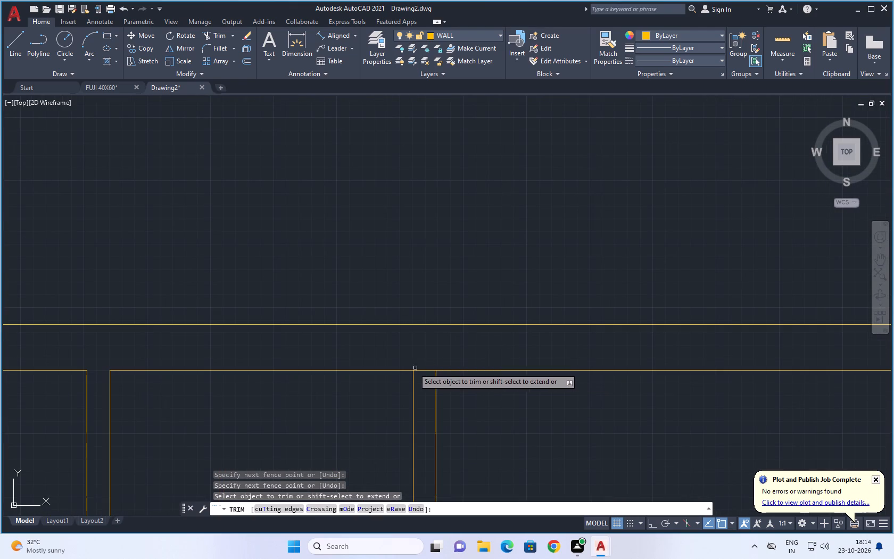
pyautogui.moveTo(423, 356); pyautogui.dragTo(425, 382)
# Trim the leftover cross lines inside the right vertical partition and the lines crossing its bottom corner.
pyautogui.scroll(-5, 507, 411)
pyautogui.moveTo(522, 433); pyautogui.dragTo(518, 400, button='middle')
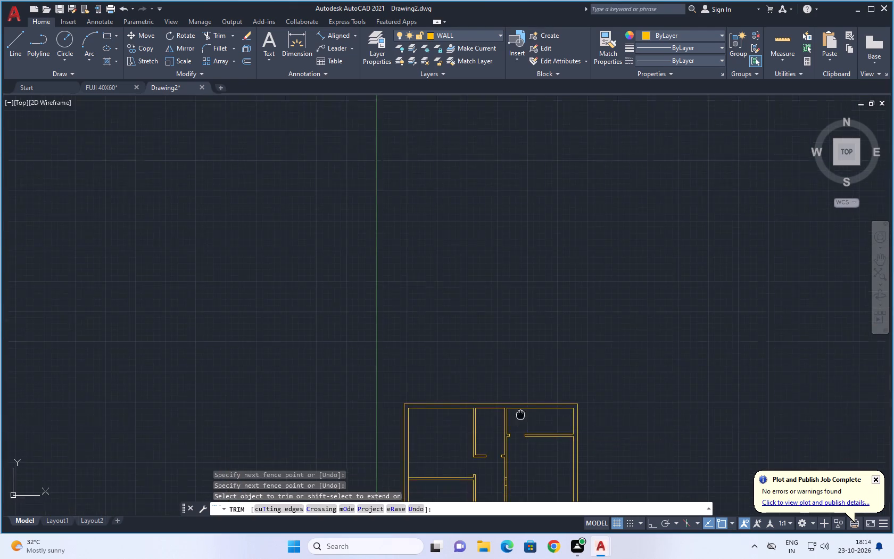
pyautogui.moveTo(518, 400); pyautogui.dragTo(494, 229, button='middle')
pyautogui.scroll(3, 500, 300)
pyautogui.scroll(1, 415, 245)
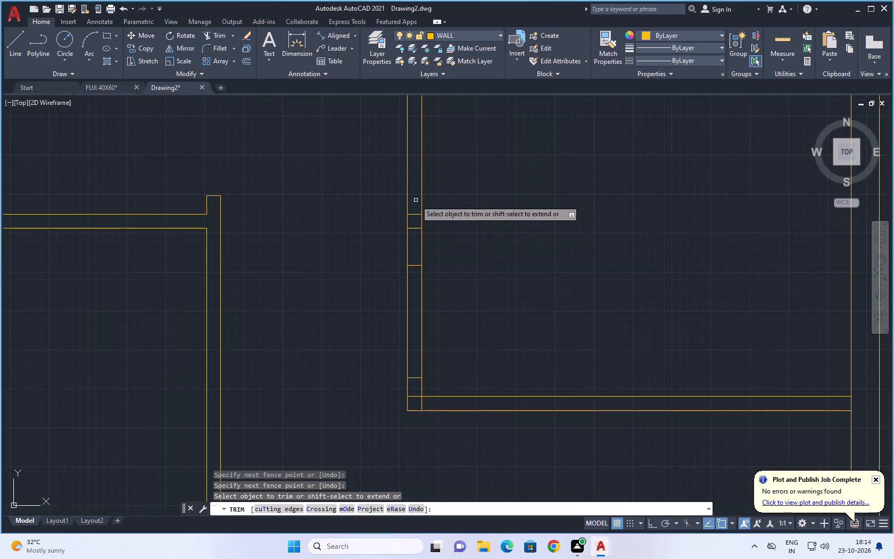
pyautogui.moveTo(416, 199); pyautogui.dragTo(416, 208)
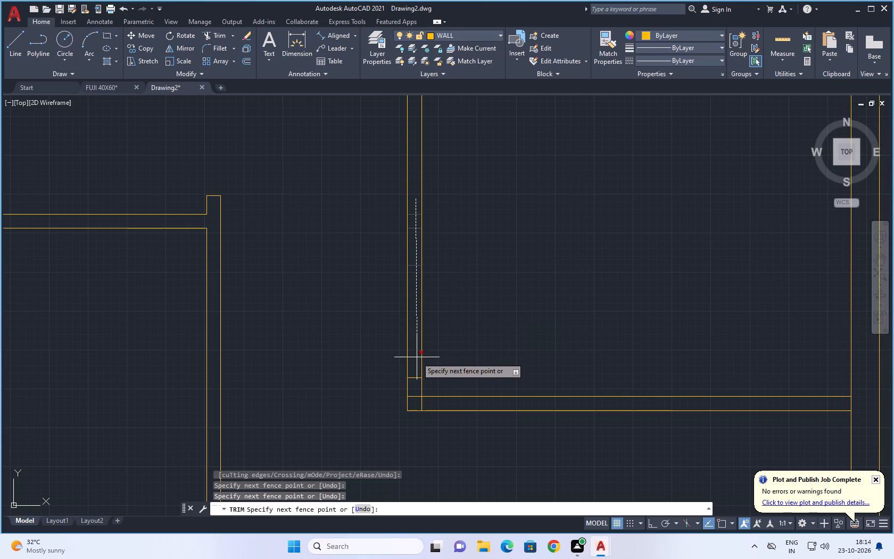
pyautogui.click(415, 402)
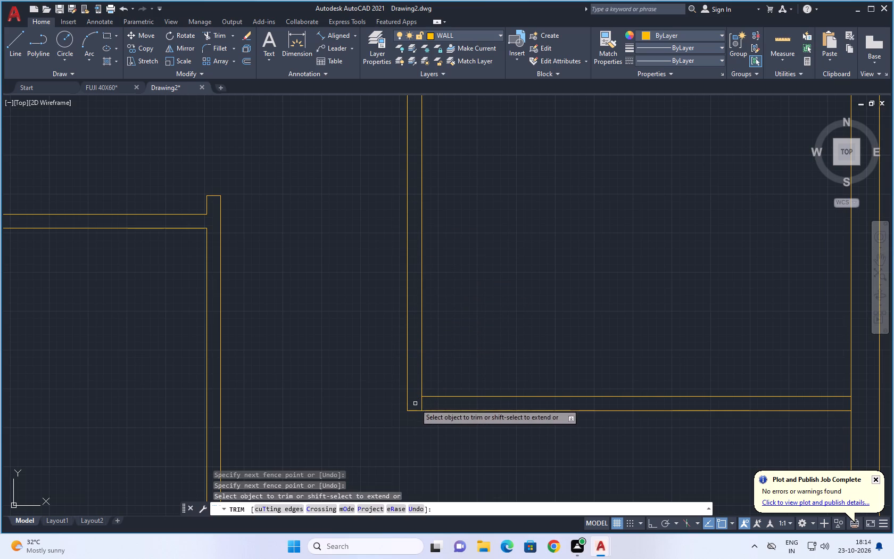
pyautogui.click(418, 405)
pyautogui.click(426, 405)
# Trim the right outer wall's inner line between the faces of the right room's bottom partition.
pyautogui.scroll(-4, 494, 358)
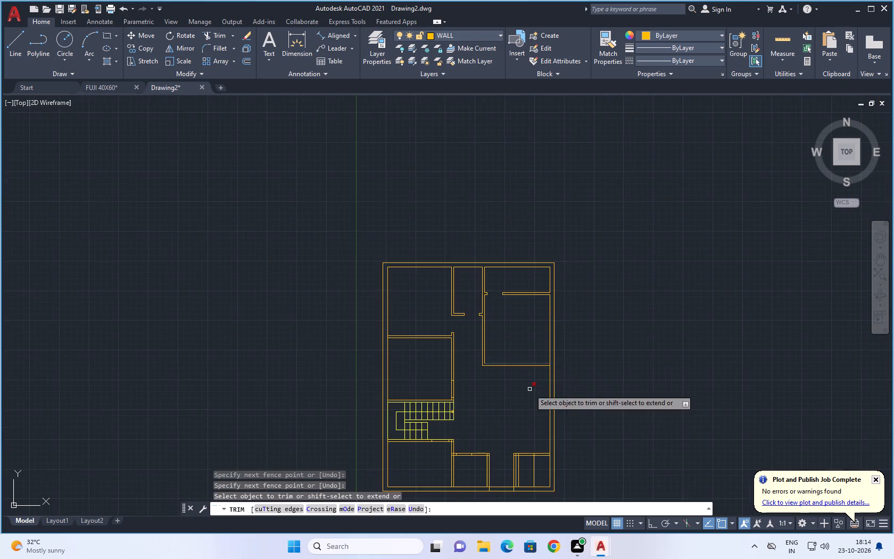
pyautogui.moveTo(527, 393); pyautogui.dragTo(433, 412, button='middle')
pyautogui.scroll(3, 477, 380)
pyautogui.scroll(3, 418, 397)
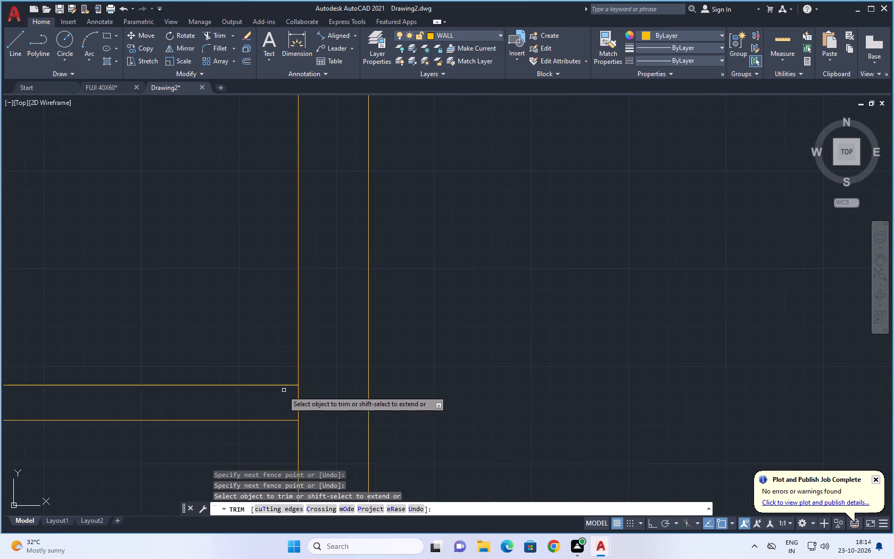
pyautogui.moveTo(279, 404); pyautogui.dragTo(326, 404)
# Trim the door opening in the lower-right small room's top partition, including the jamb lines extending down into the room.
pyautogui.scroll(-6, 335, 404)
pyautogui.moveTo(434, 407); pyautogui.dragTo(483, 334, button='middle')
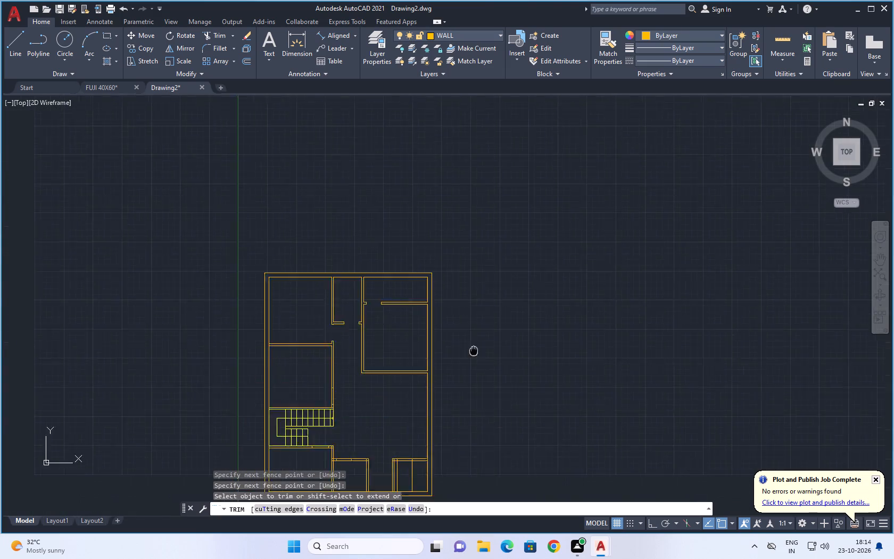
pyautogui.moveTo(483, 334); pyautogui.dragTo(505, 275, button='middle')
pyautogui.scroll(2, 462, 398)
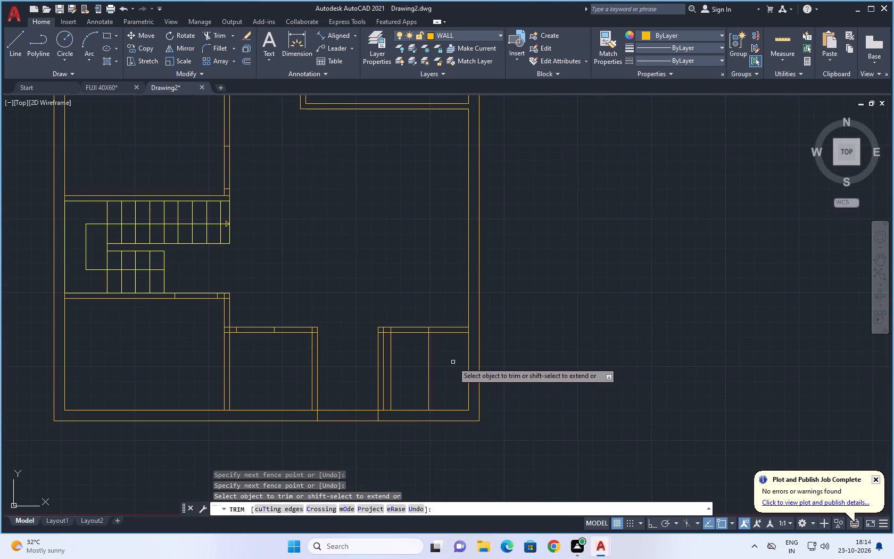
pyautogui.moveTo(444, 348); pyautogui.dragTo(496, 352, button='middle')
pyautogui.scroll(2, 450, 371)
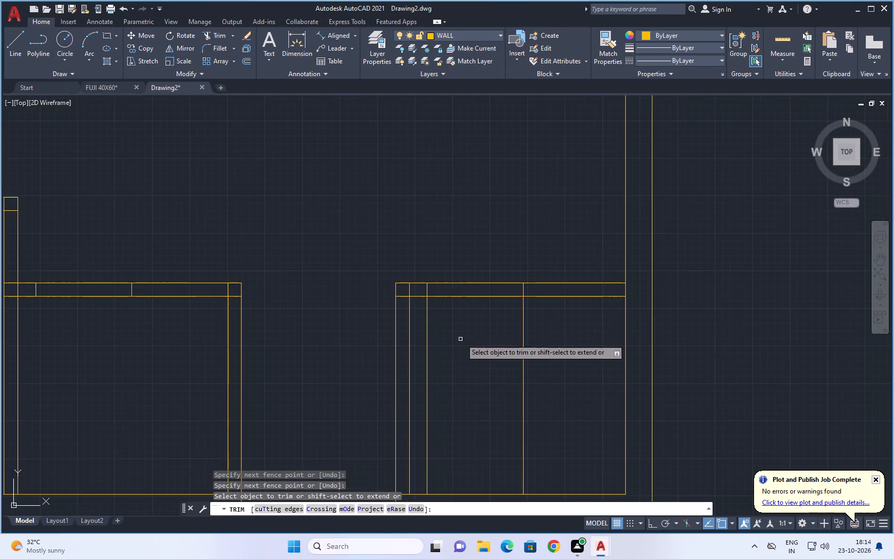
pyautogui.moveTo(462, 335); pyautogui.dragTo(468, 387, button='middle')
pyautogui.scroll(1, 468, 387)
pyautogui.moveTo(467, 293); pyautogui.dragTo(475, 376)
pyautogui.moveTo(515, 417); pyautogui.dragTo(589, 400)
pyautogui.moveTo(406, 396); pyautogui.dragTo(430, 397)
# Trim the lines crossing inside the upper-left corner of the lower-right small room's walls.
pyautogui.scroll(1, 387, 320)
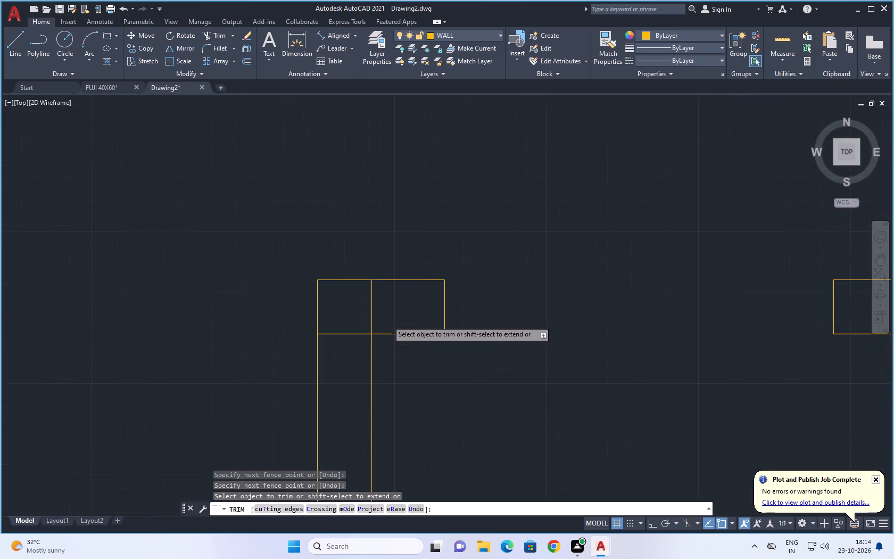
pyautogui.scroll(1, 387, 320)
pyautogui.moveTo(390, 303); pyautogui.dragTo(347, 351)
# Trim the right outer wall's inner line between the faces of the lower-right small room's top partition.
pyautogui.scroll(-5, 353, 351)
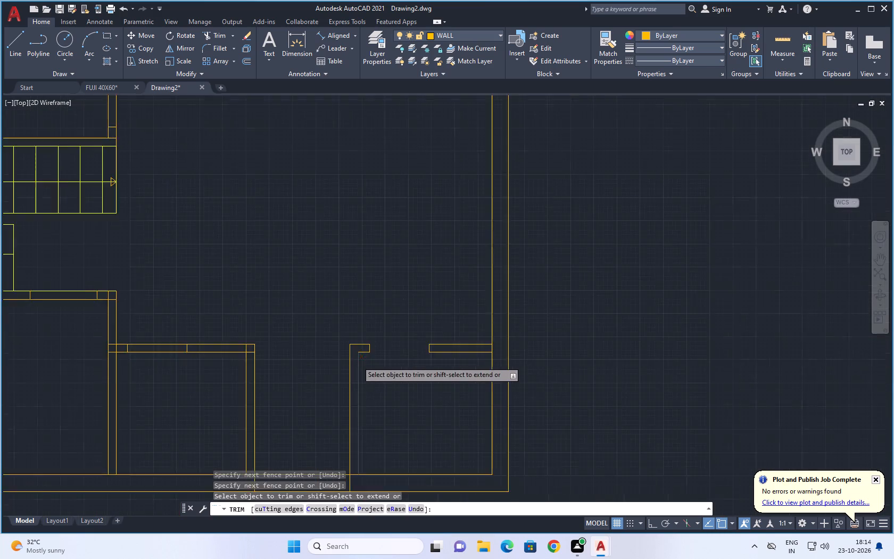
pyautogui.scroll(-1, 357, 361)
pyautogui.moveTo(337, 366); pyautogui.dragTo(381, 349, button='middle')
pyautogui.scroll(5, 463, 340)
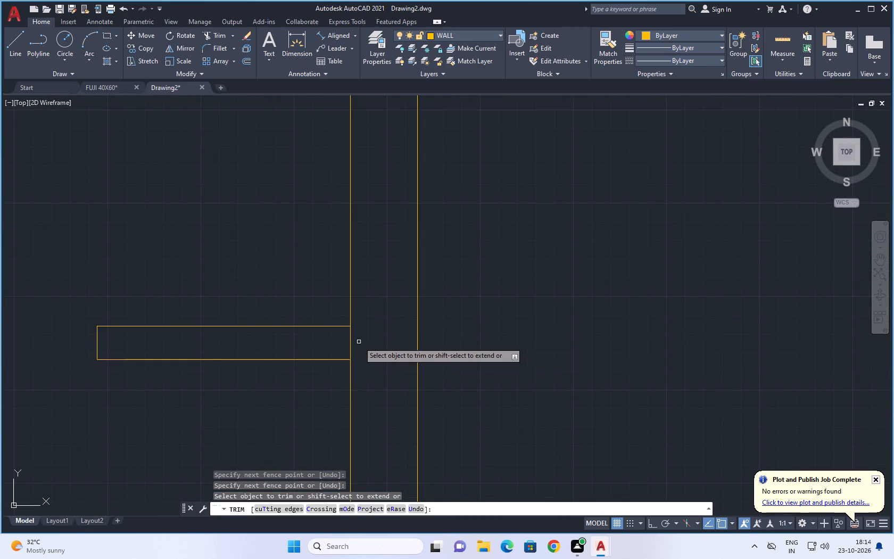
pyautogui.moveTo(344, 341); pyautogui.dragTo(361, 336)
# Trim the wall lines between the door jambs in the top partition of the lower-middle small room.
pyautogui.scroll(-5, 130, 265)
pyautogui.moveTo(136, 315); pyautogui.dragTo(521, 338, button='middle')
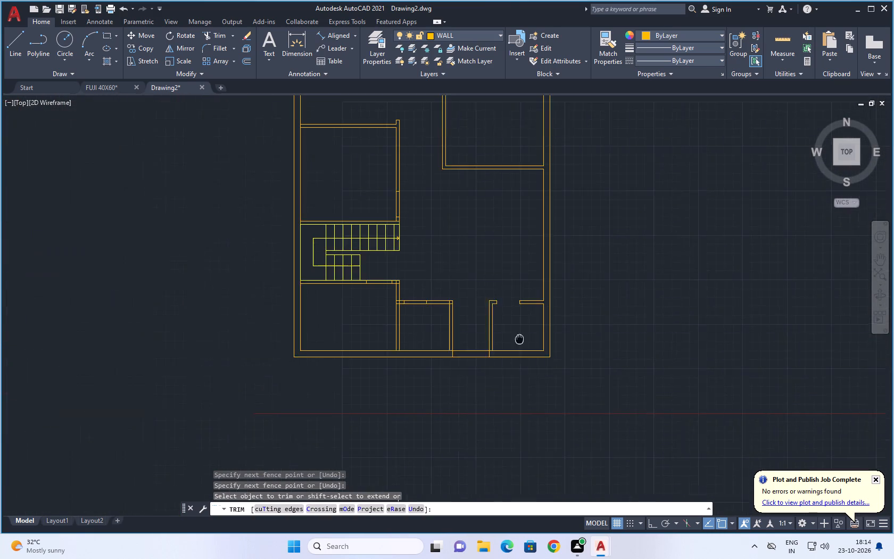
pyautogui.moveTo(521, 338); pyautogui.dragTo(522, 336, button='middle')
pyautogui.scroll(2, 482, 323)
pyautogui.moveTo(461, 331); pyautogui.dragTo(544, 345, button='middle')
pyautogui.scroll(1, 539, 341)
pyautogui.moveTo(533, 315); pyautogui.dragTo(560, 387, button='middle')
pyautogui.scroll(1, 377, 359)
pyautogui.moveTo(343, 230); pyautogui.dragTo(343, 314)
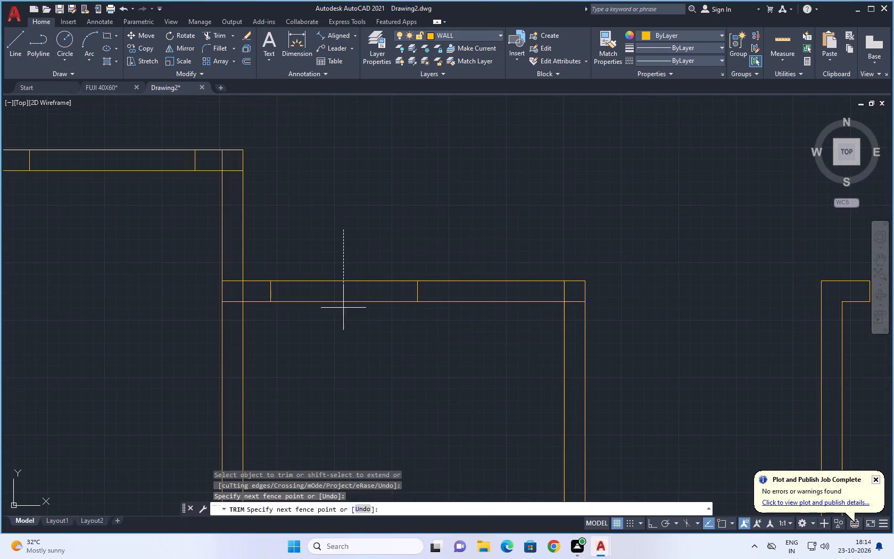
pyautogui.moveTo(343, 314); pyautogui.dragTo(347, 355)
# Trim the lines crossing the left junction of the lower-middle small room's top partition with the vertical partition.
pyautogui.scroll(2, 254, 301)
pyautogui.moveTo(217, 270); pyautogui.dragTo(247, 282)
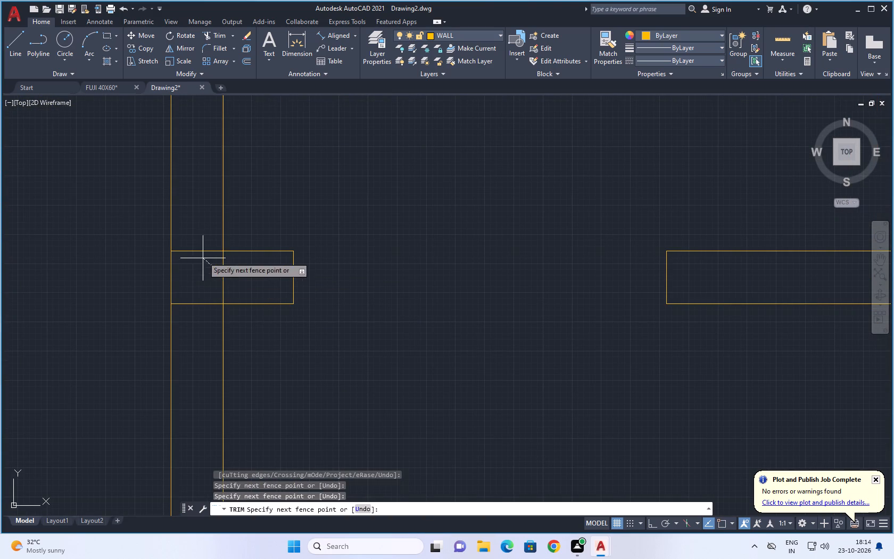
pyautogui.moveTo(203, 237); pyautogui.dragTo(196, 342)
pyautogui.moveTo(196, 335); pyautogui.dragTo(234, 285)
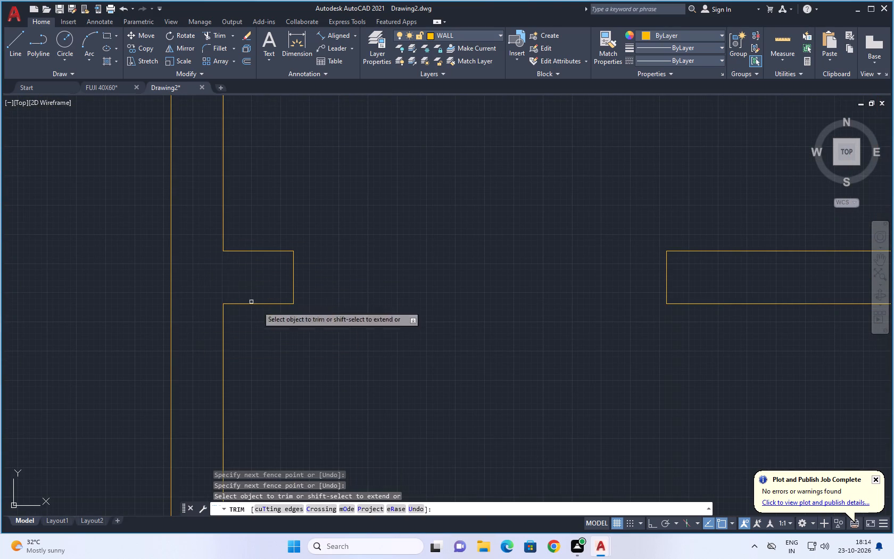
# Trim the lines crossing inside the upper-right corner of the lower-middle small room's walls.
pyautogui.scroll(-3, 363, 328)
pyautogui.moveTo(451, 375); pyautogui.dragTo(383, 424, button='middle')
pyautogui.scroll(2, 557, 371)
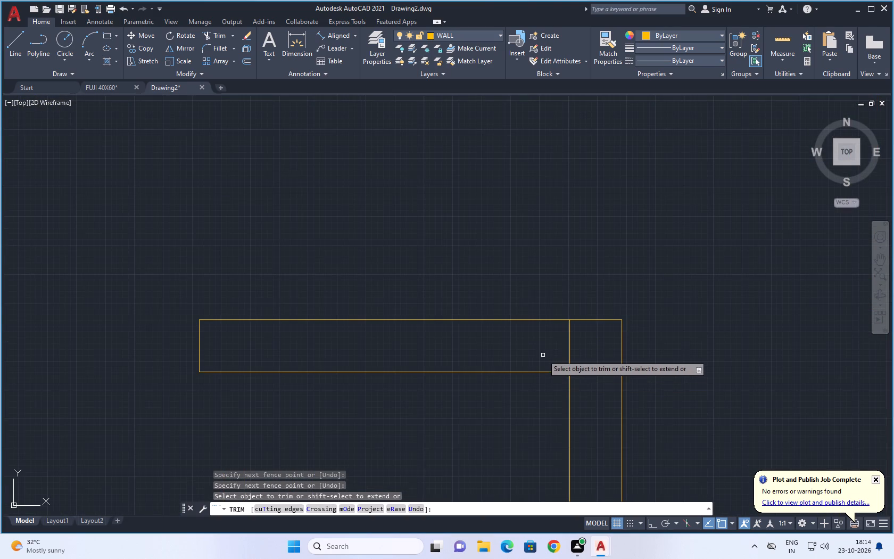
pyautogui.moveTo(547, 353); pyautogui.dragTo(598, 393)
# Trim the wall lines between the door jambs in the horizontal partition below the staircase.
pyautogui.scroll(-6, 477, 407)
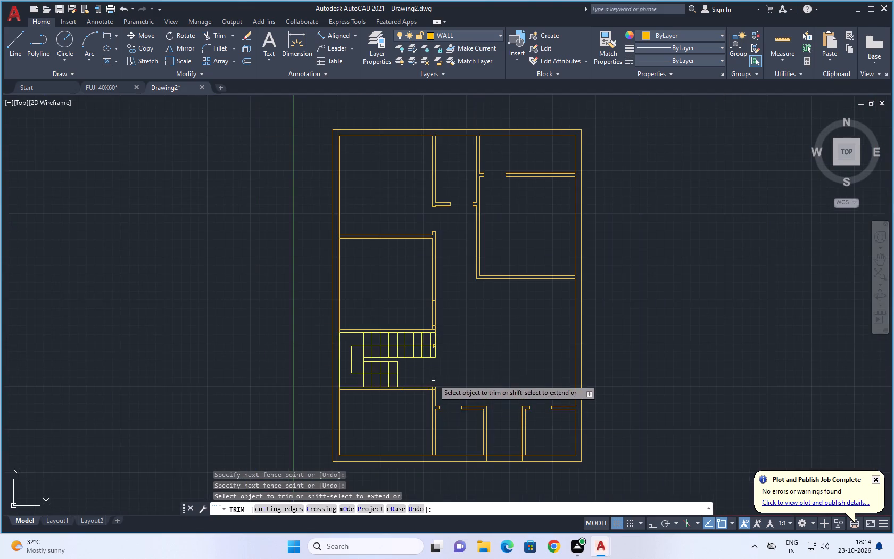
pyautogui.moveTo(440, 366); pyautogui.dragTo(470, 326, button='middle')
pyautogui.scroll(1, 443, 361)
pyautogui.moveTo(412, 422); pyautogui.dragTo(423, 338, button='middle')
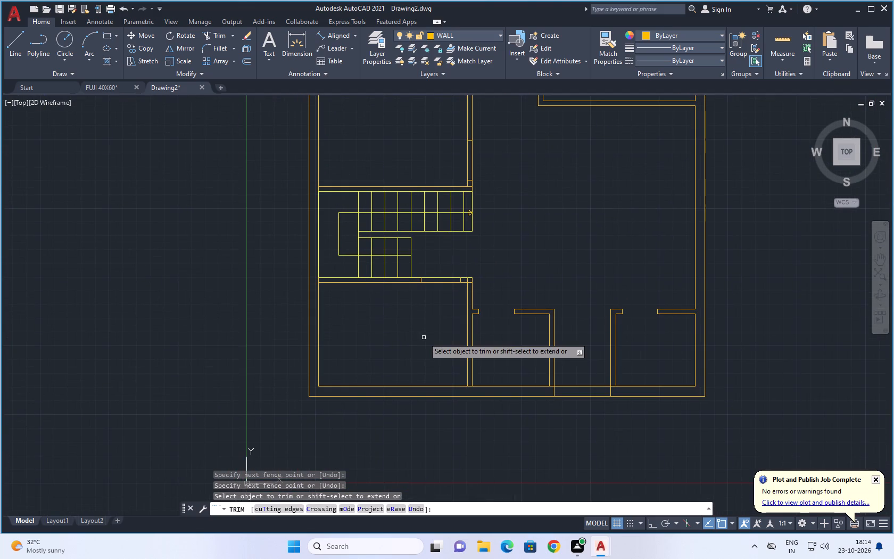
pyautogui.scroll(1, 583, 425)
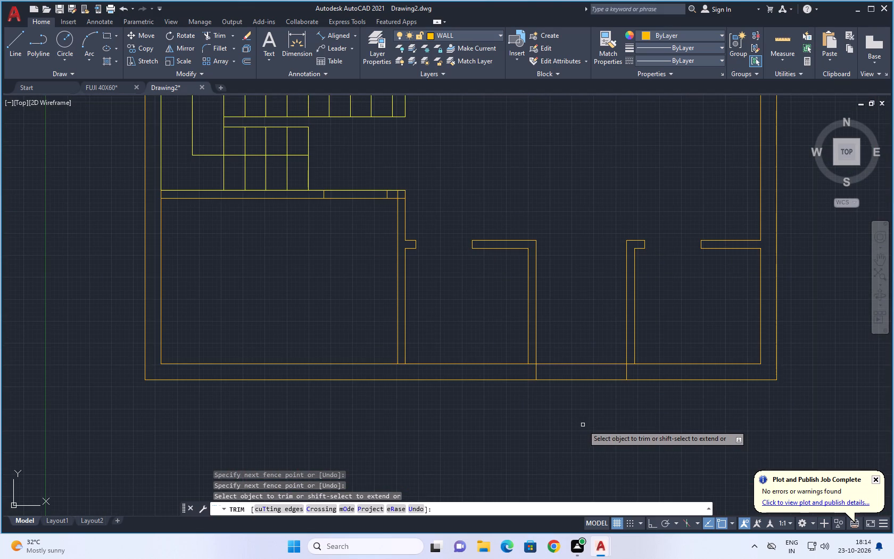
pyautogui.scroll(-2, 308, 299)
pyautogui.moveTo(336, 341); pyautogui.dragTo(367, 418, button='middle')
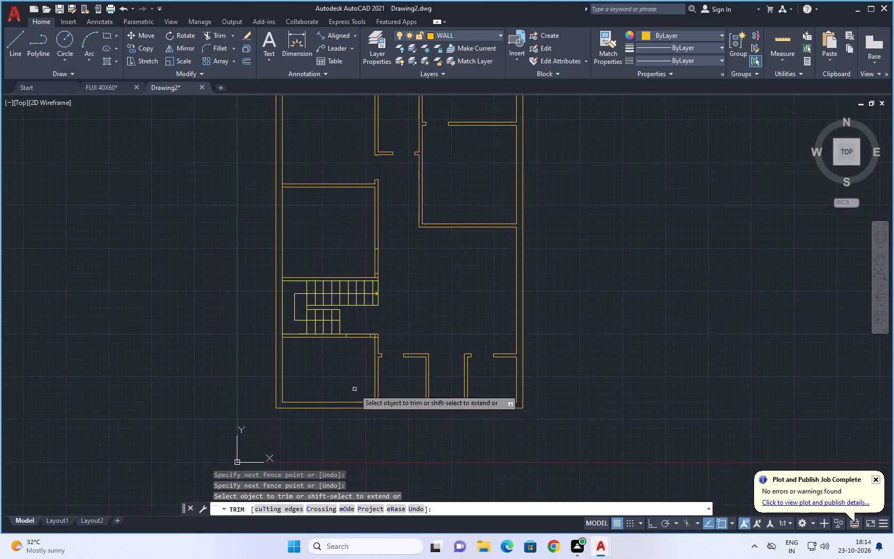
pyautogui.scroll(3, 350, 356)
pyautogui.moveTo(368, 231); pyautogui.dragTo(369, 344)
# Trim the lines crossing inside the upper-right corner of the lower-left room's walls.
pyautogui.scroll(2, 399, 292)
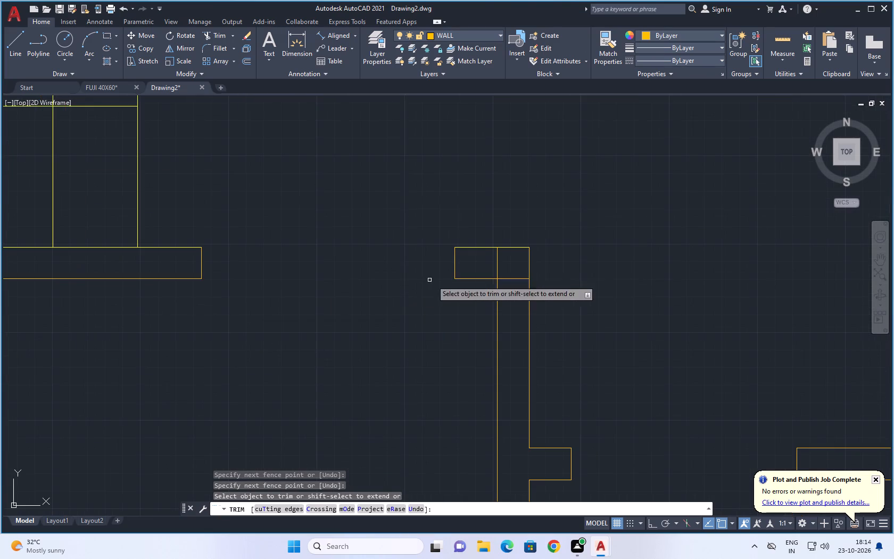
pyautogui.moveTo(495, 262); pyautogui.dragTo(523, 293)
pyautogui.moveTo(523, 294); pyautogui.dragTo(517, 268)
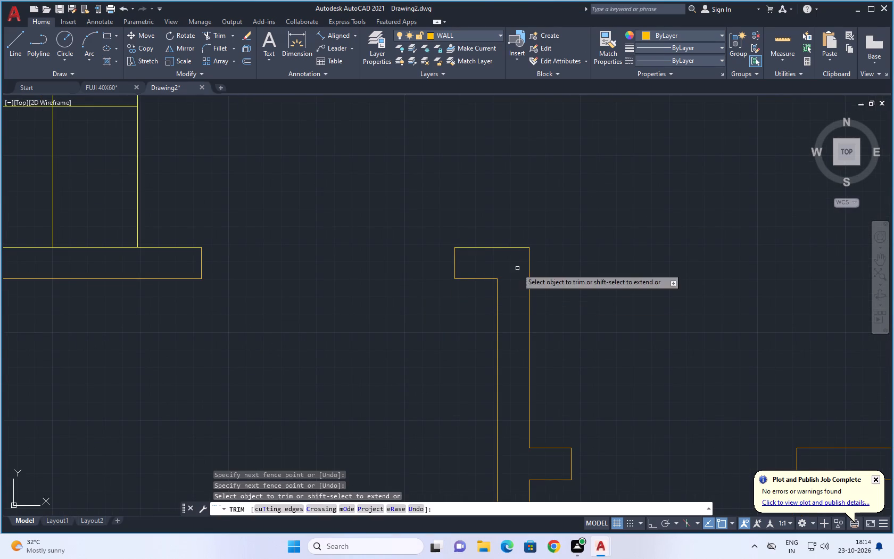
# Trim the wall lines between the door jambs in the vertical partition just above the staircase.
pyautogui.scroll(-2, 576, 299)
pyautogui.scroll(-1, 433, 359)
pyautogui.moveTo(436, 385); pyautogui.dragTo(494, 368, button='middle')
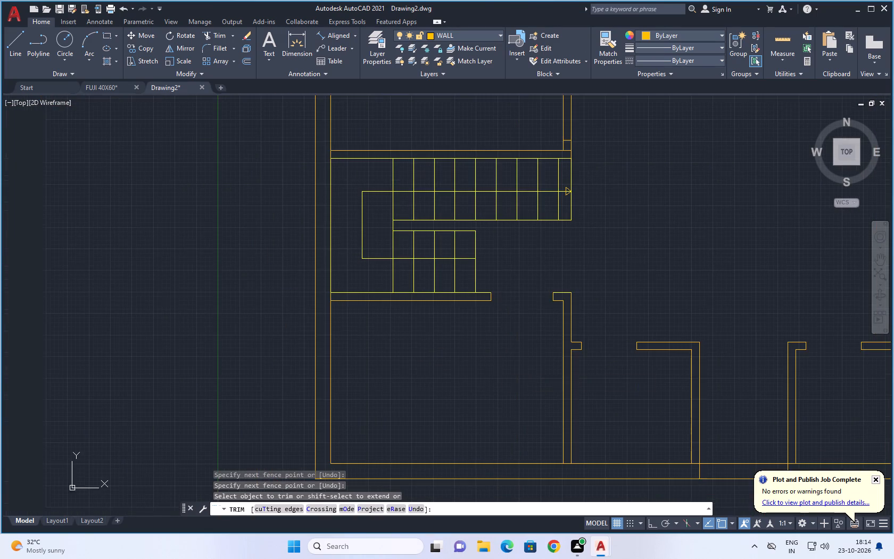
pyautogui.scroll(-2, 494, 368)
pyautogui.moveTo(492, 380); pyautogui.dragTo(486, 343, button='middle')
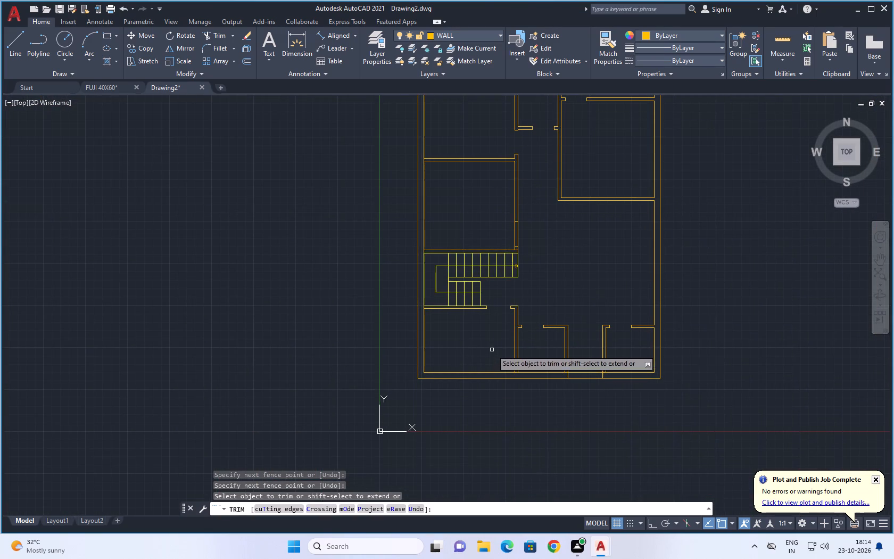
pyautogui.moveTo(490, 338); pyautogui.dragTo(451, 461, button='middle')
pyautogui.scroll(3, 474, 349)
pyautogui.moveTo(450, 377); pyautogui.dragTo(552, 368)
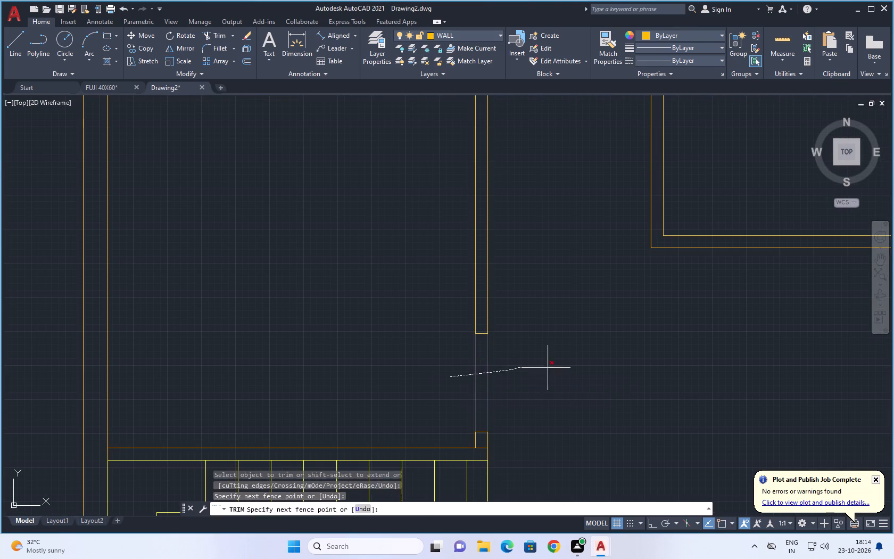
pyautogui.moveTo(552, 368); pyautogui.dragTo(594, 368)
# Trim the line crossing the junction of the partition above the staircase with the vertical partition.
pyautogui.scroll(2, 491, 441)
pyautogui.moveTo(461, 452); pyautogui.dragTo(462, 469)
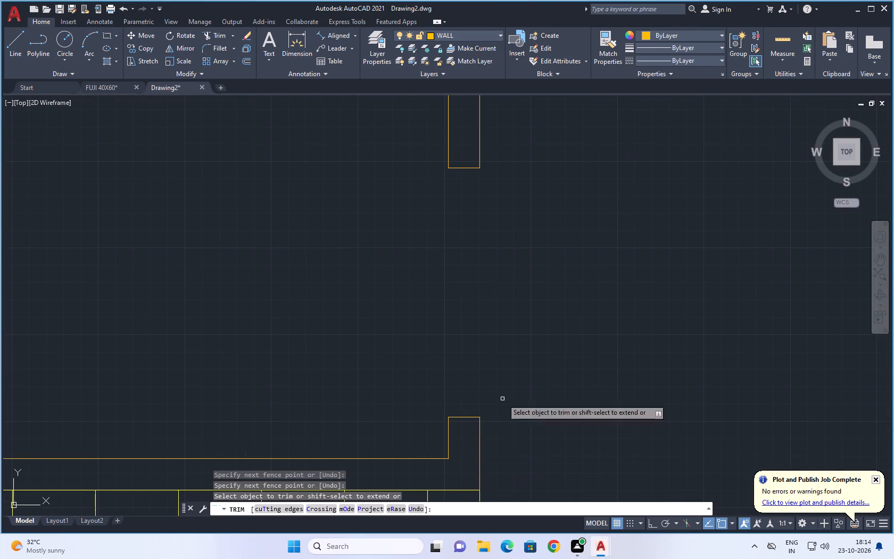
# Trim the left outer wall's inner line where the partitions above and below the staircase meet it.
pyautogui.scroll(-1, 500, 287)
pyautogui.moveTo(500, 287); pyautogui.dragTo(488, 432, button='middle')
pyautogui.scroll(-2, 525, 414)
pyautogui.moveTo(549, 438); pyautogui.dragTo(549, 291, button='middle')
pyautogui.scroll(2, 274, 335)
pyautogui.moveTo(257, 300); pyautogui.dragTo(282, 301)
pyautogui.scroll(-3, 321, 276)
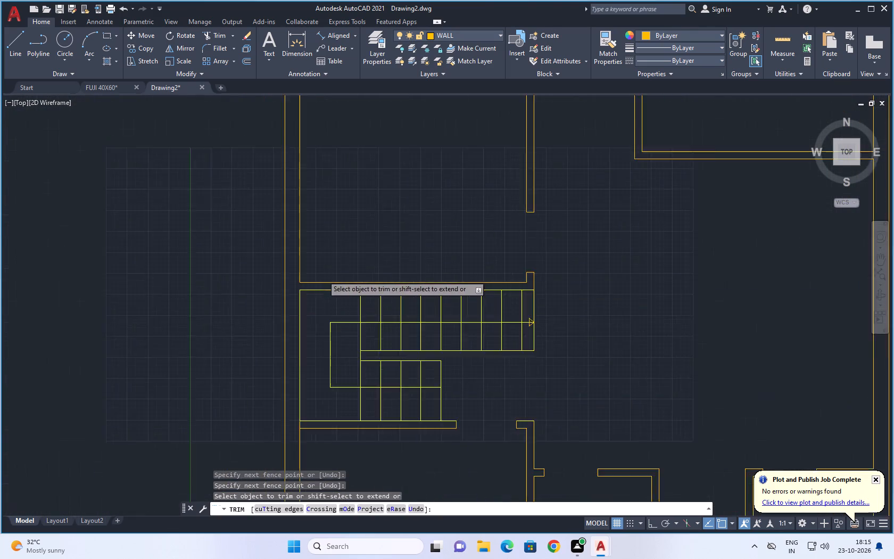
pyautogui.scroll(3, 305, 375)
pyautogui.moveTo(309, 350); pyautogui.dragTo(322, 350)
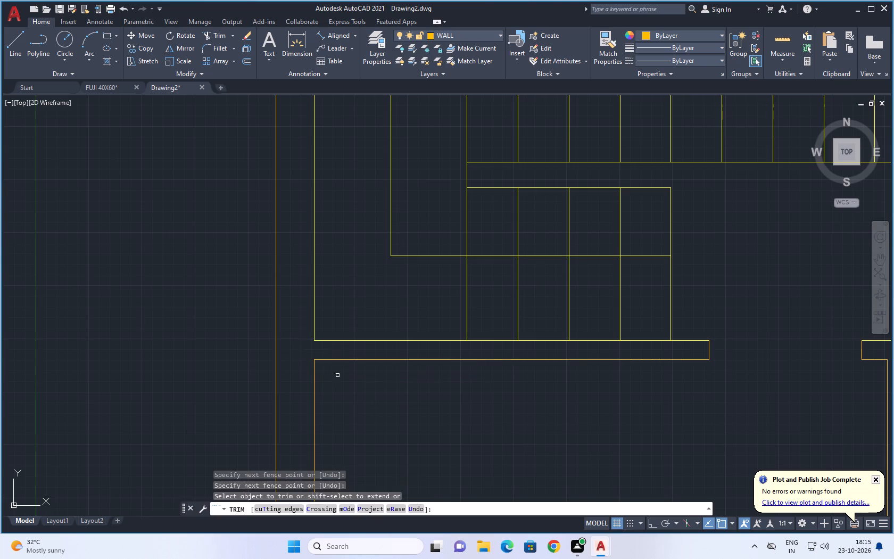
# Trim the bottom outer wall's inner line where the three lower vertical partitions meet it.
pyautogui.scroll(-3, 368, 407)
pyautogui.moveTo(394, 436); pyautogui.dragTo(351, 276, button='middle')
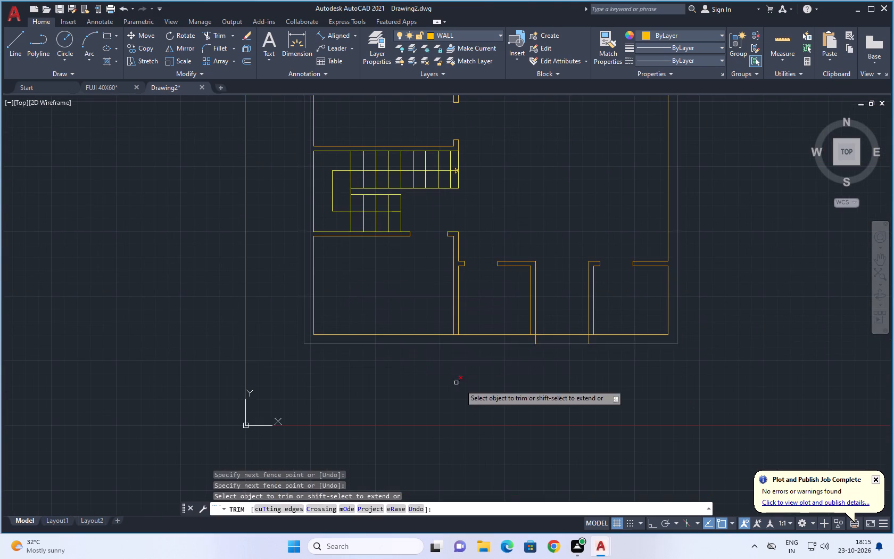
pyautogui.moveTo(495, 368); pyautogui.dragTo(414, 434, button='middle')
pyautogui.scroll(4, 366, 398)
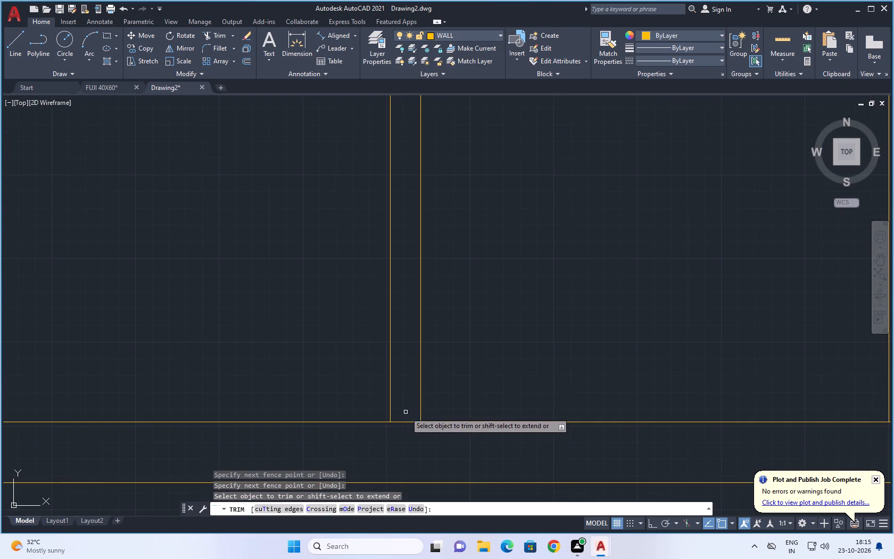
pyautogui.moveTo(405, 412); pyautogui.dragTo(410, 438)
pyautogui.scroll(-3, 486, 390)
pyautogui.moveTo(526, 360); pyautogui.dragTo(391, 296, button='middle')
pyautogui.scroll(3, 446, 347)
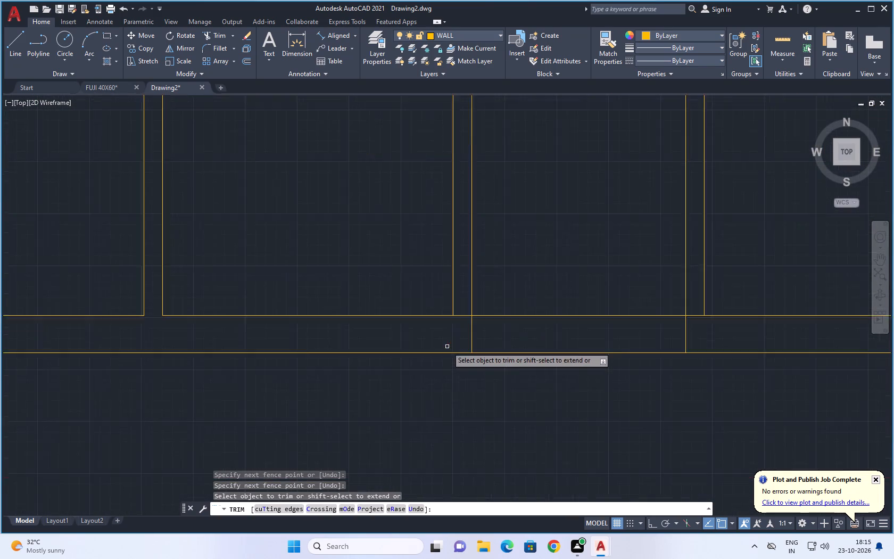
pyautogui.moveTo(471, 281); pyautogui.dragTo(471, 317)
pyautogui.moveTo(633, 323); pyautogui.dragTo(441, 367, button='middle')
pyautogui.scroll(1, 622, 348)
pyautogui.moveTo(655, 325); pyautogui.dragTo(667, 360)
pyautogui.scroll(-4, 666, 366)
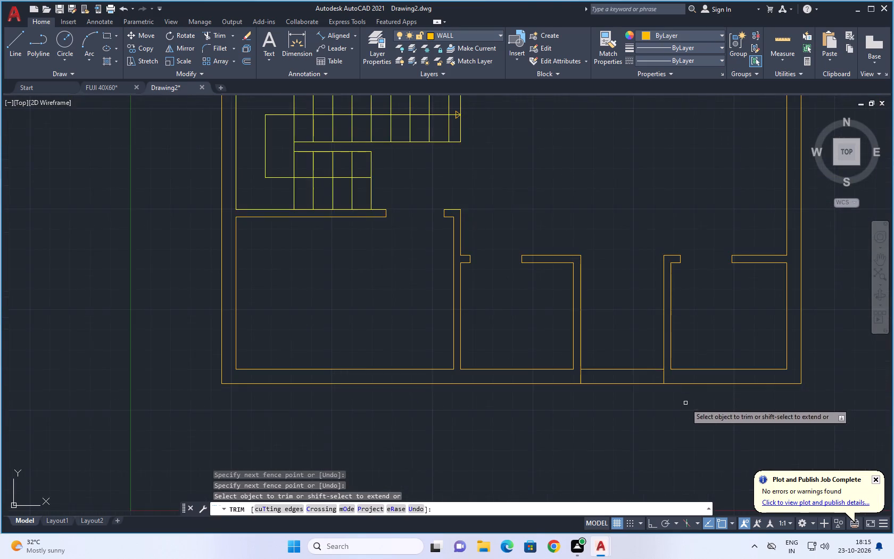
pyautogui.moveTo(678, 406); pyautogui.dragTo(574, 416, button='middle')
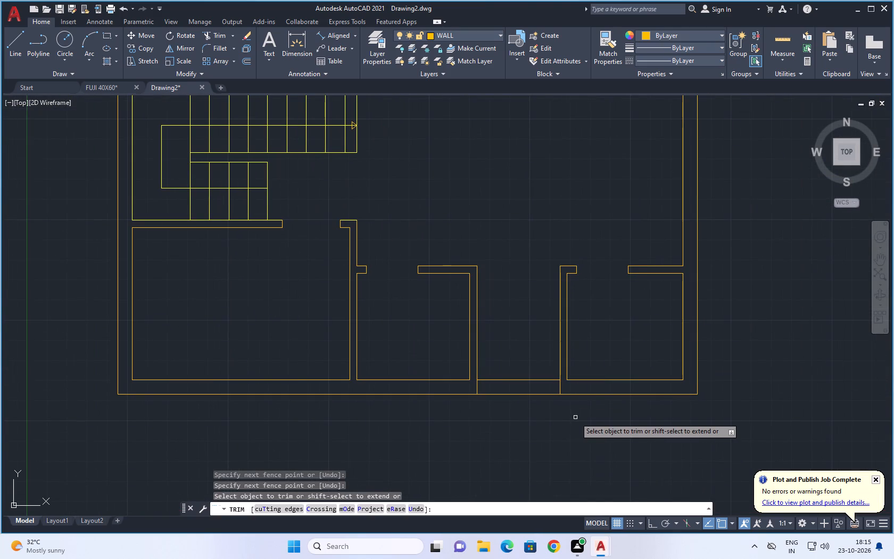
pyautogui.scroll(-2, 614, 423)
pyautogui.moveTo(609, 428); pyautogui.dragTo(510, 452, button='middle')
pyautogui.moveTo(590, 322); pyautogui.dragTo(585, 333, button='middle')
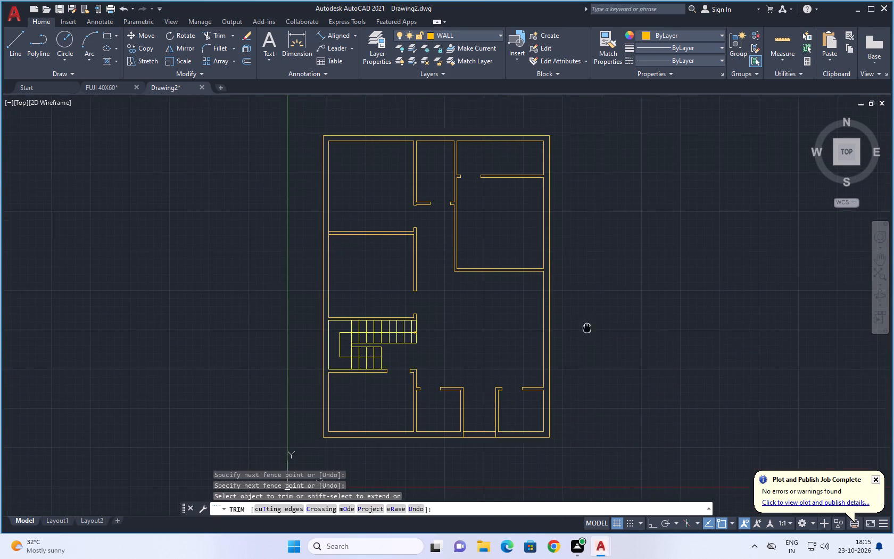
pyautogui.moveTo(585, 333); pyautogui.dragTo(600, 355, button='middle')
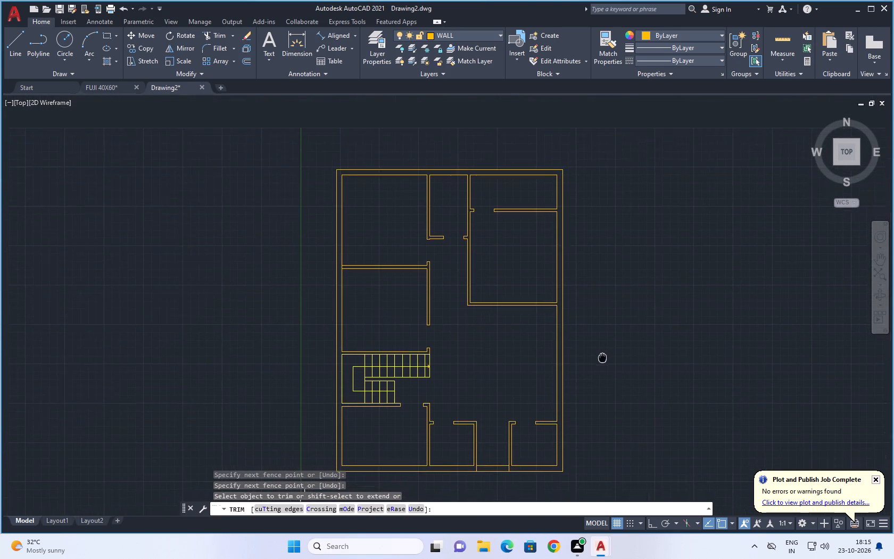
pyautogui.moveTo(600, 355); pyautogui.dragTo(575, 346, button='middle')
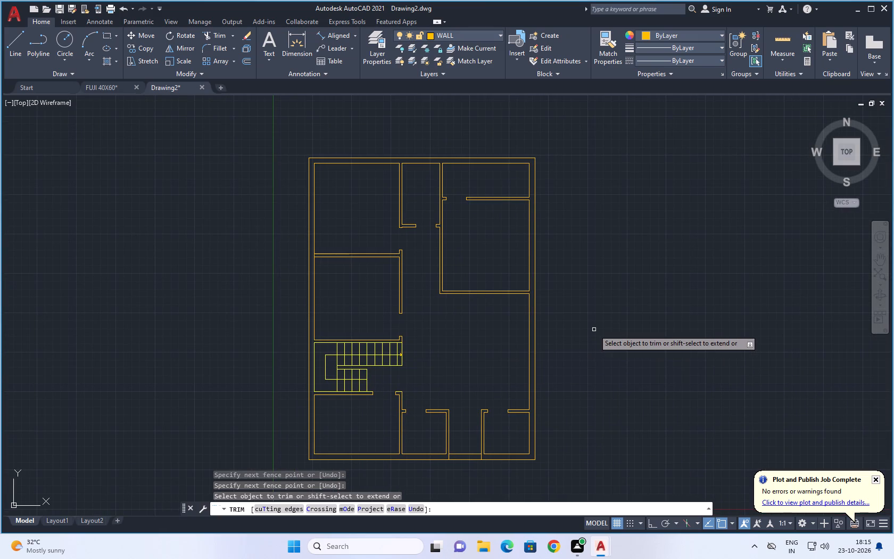
# End trimming and make DOOR the current layer.
pyautogui.press('Escape')
pyautogui.press('Escape')
pyautogui.press('Escape')
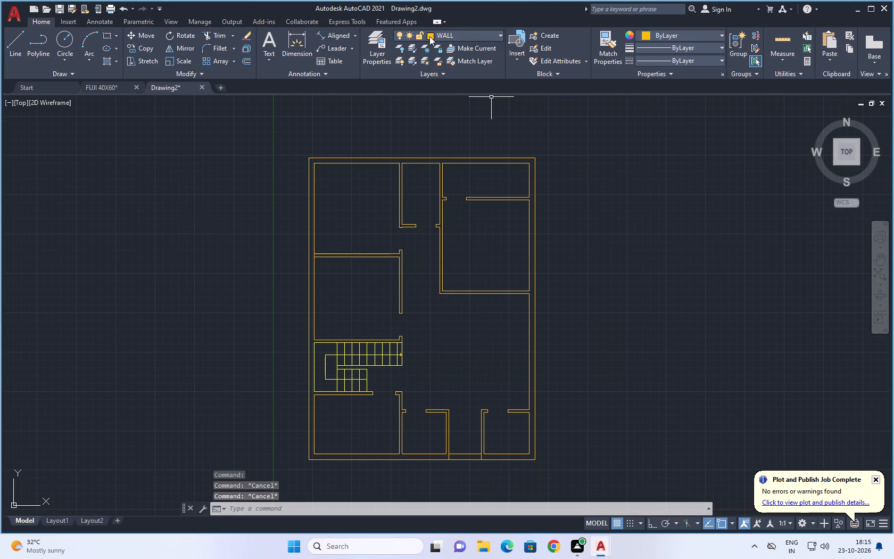
pyautogui.click(481, 32)
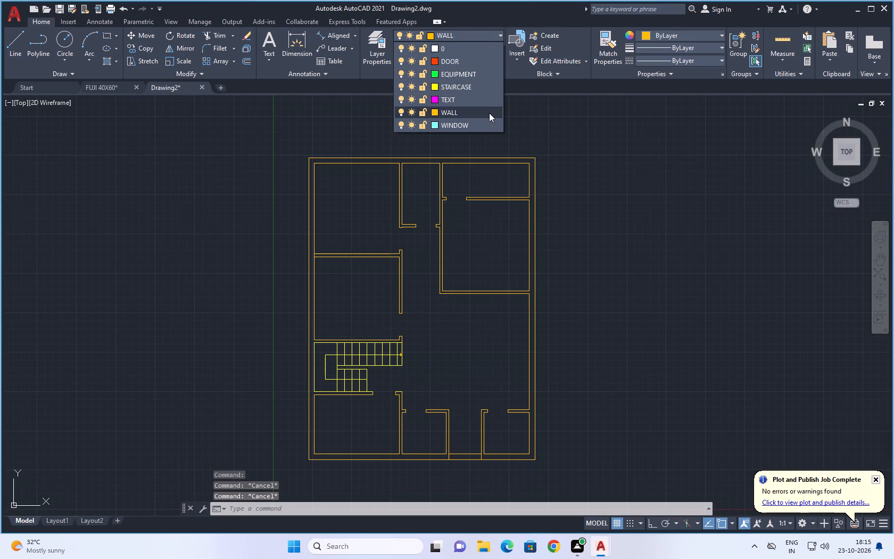
pyautogui.click(491, 58)
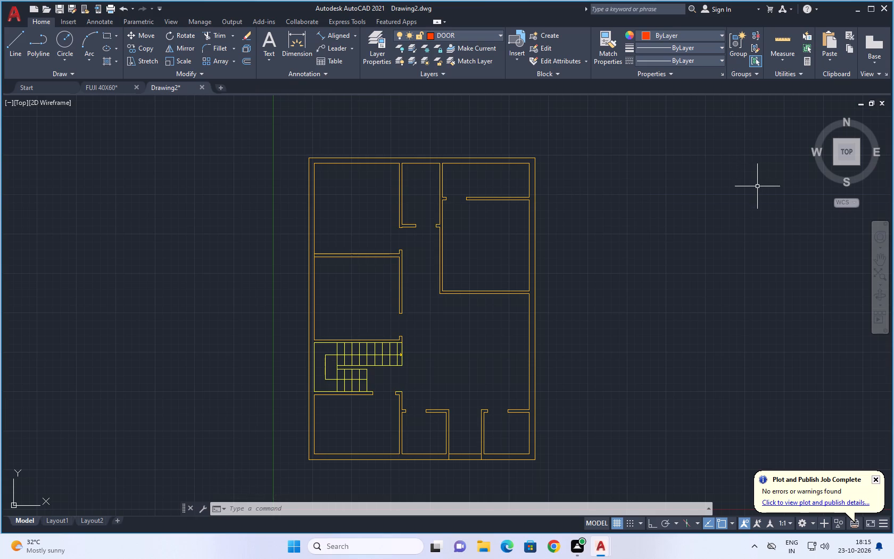
# Insert the Door - Imperial block from the architectural tool palette into the empty space east of the plan.
pyautogui.hotkey('ctrl', '3')
pyautogui.moveTo(458, 87); pyautogui.dragTo(688, 185)
pyautogui.press('Escape')
pyautogui.press('Escape')
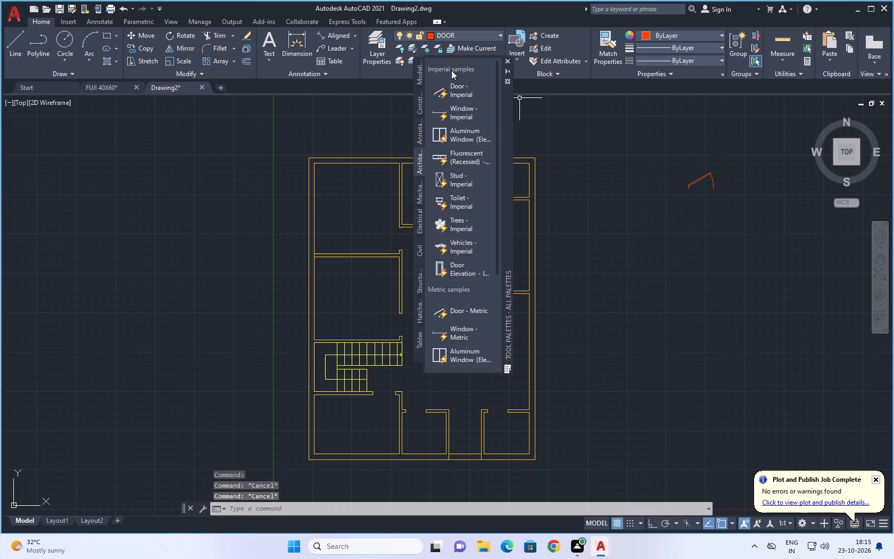
pyautogui.click(508, 59)
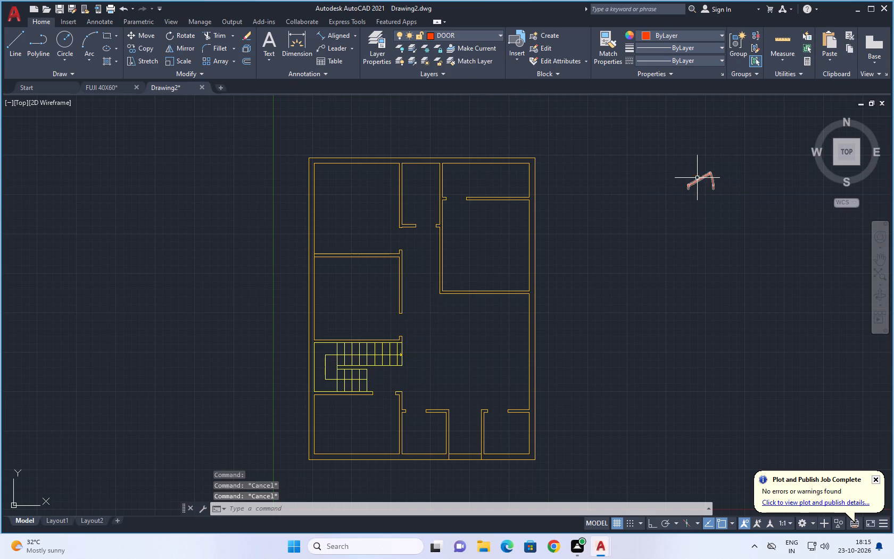
# Change the inserted door block's opening state to 90°, with the leaf perpendicular to the opening.
pyautogui.click(697, 178)
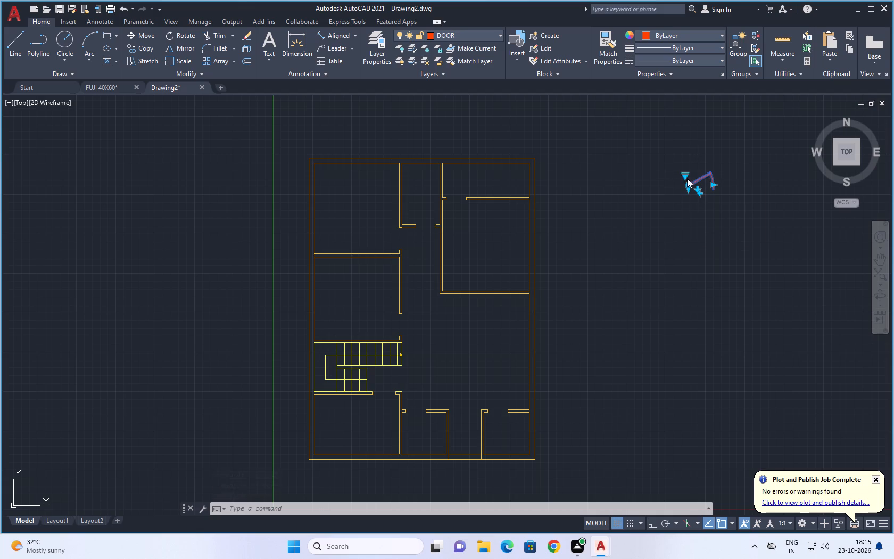
pyautogui.click(687, 178)
pyautogui.click(716, 221)
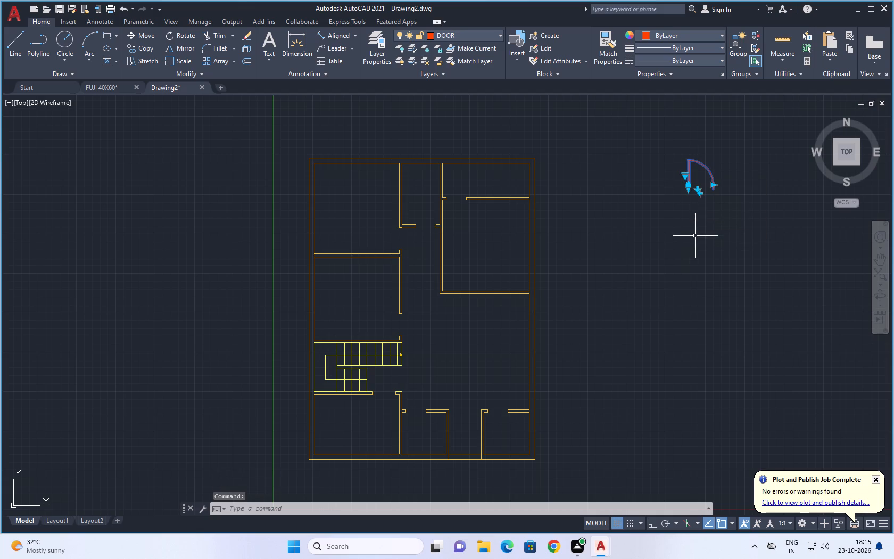
# Copy the door from its hinge-side base point to the left jamb of the upper-right room's door opening.
pyautogui.moveTo(711, 216); pyautogui.dragTo(676, 268, button='middle')
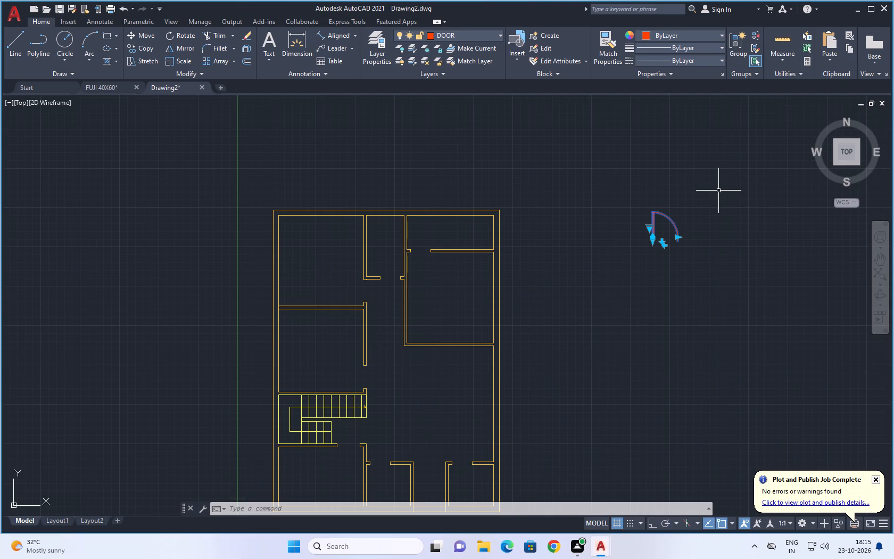
pyautogui.press('c')
pyautogui.press('o')
pyautogui.press('space')
pyautogui.scroll(3, 643, 240)
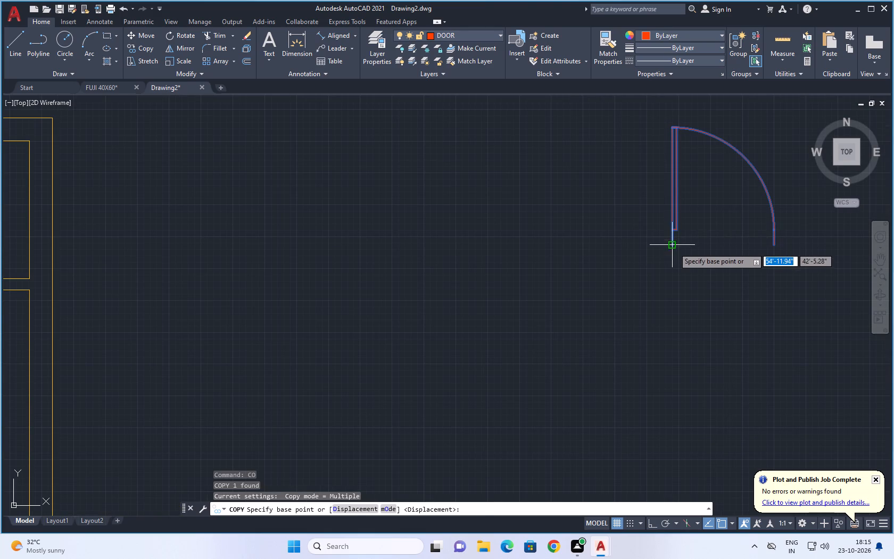
pyautogui.click(674, 249)
pyautogui.scroll(-4, 354, 273)
pyautogui.moveTo(395, 282); pyautogui.dragTo(524, 277, button='middle')
pyautogui.scroll(4, 392, 279)
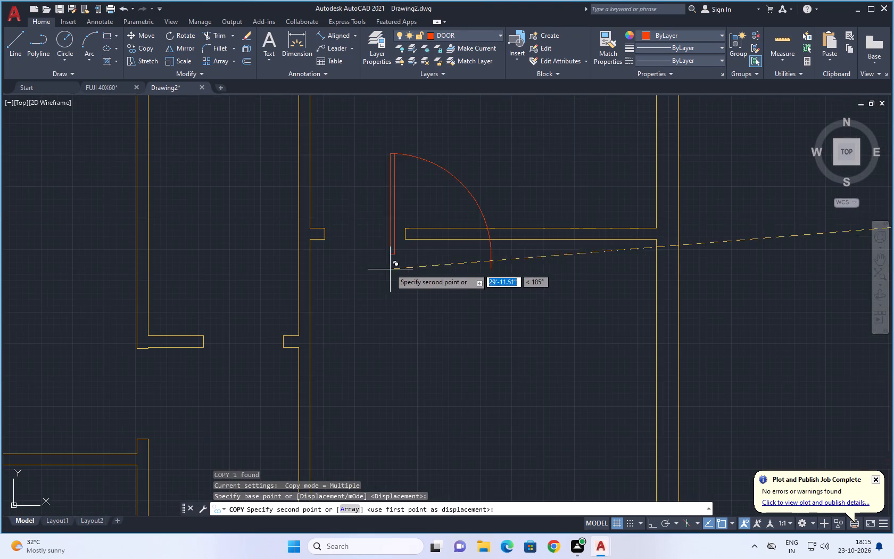
pyautogui.click(326, 239)
pyautogui.scroll(-3, 631, 296)
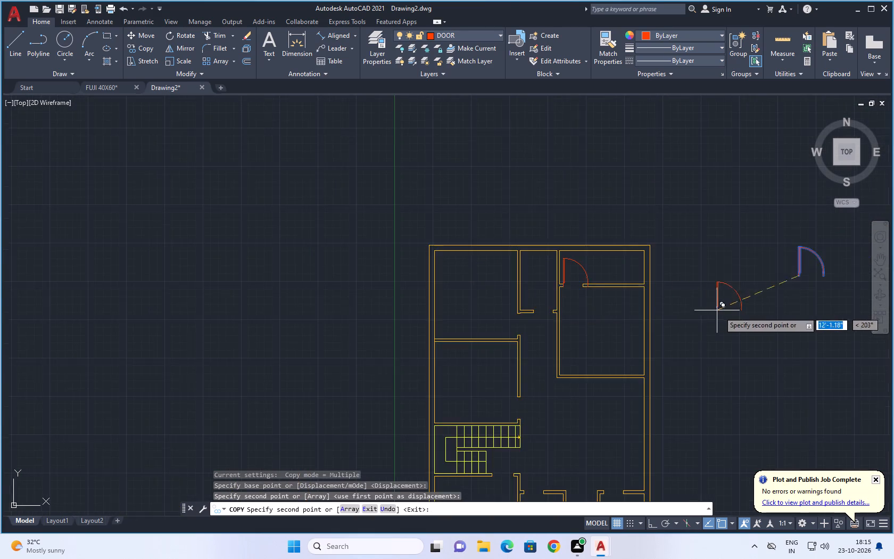
pyautogui.scroll(-1, 720, 313)
pyautogui.moveTo(716, 309); pyautogui.dragTo(579, 269, button='middle')
pyautogui.press('Escape')
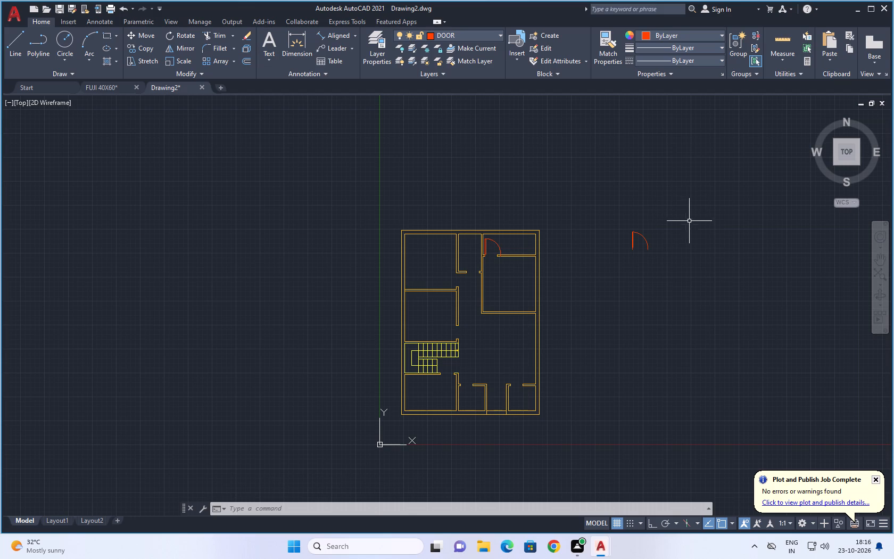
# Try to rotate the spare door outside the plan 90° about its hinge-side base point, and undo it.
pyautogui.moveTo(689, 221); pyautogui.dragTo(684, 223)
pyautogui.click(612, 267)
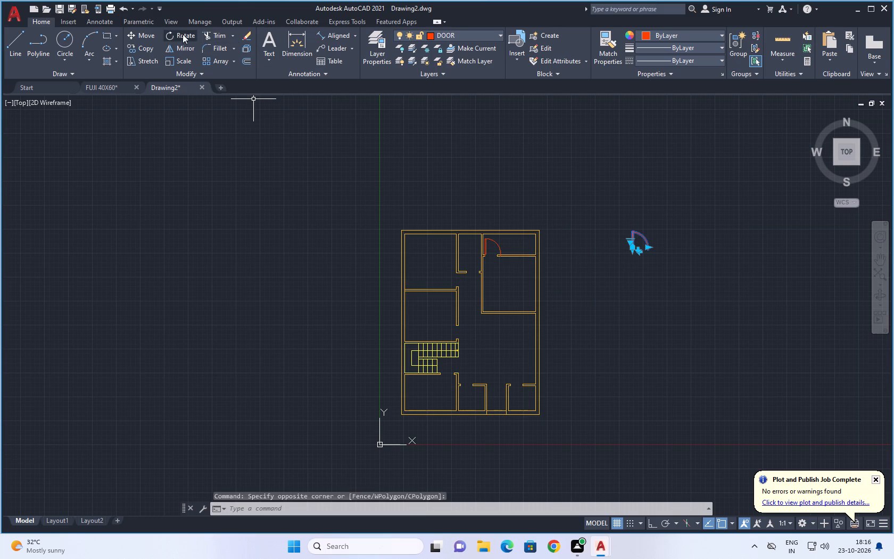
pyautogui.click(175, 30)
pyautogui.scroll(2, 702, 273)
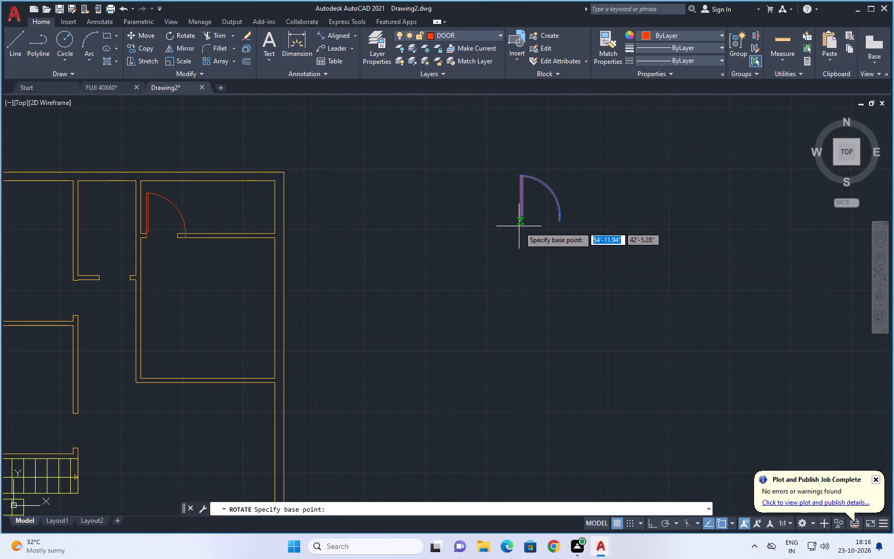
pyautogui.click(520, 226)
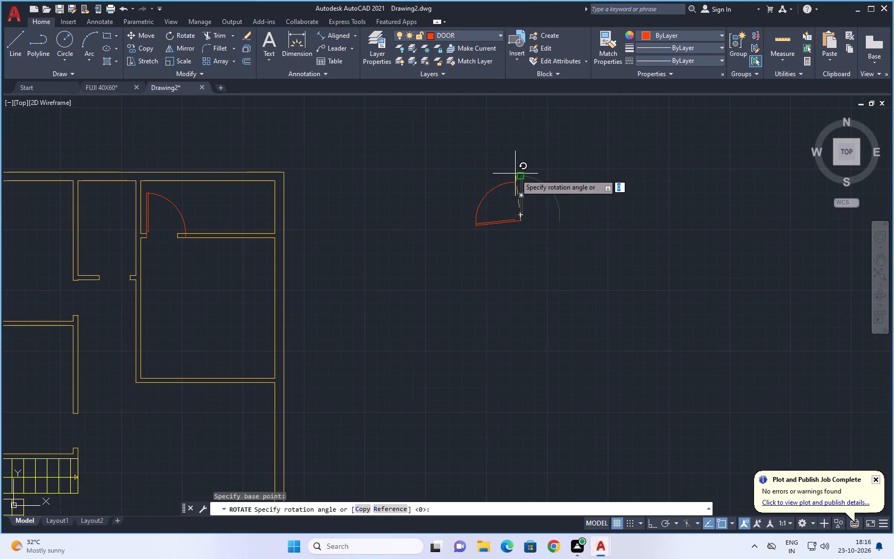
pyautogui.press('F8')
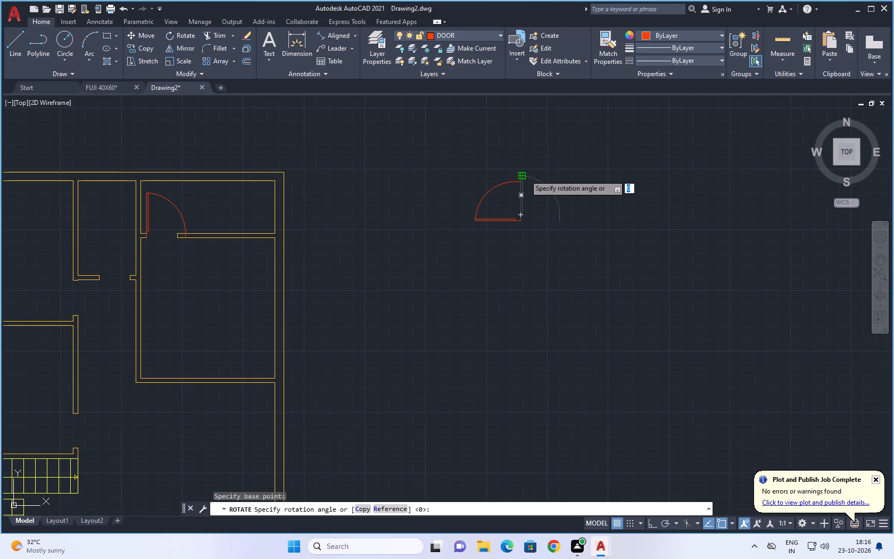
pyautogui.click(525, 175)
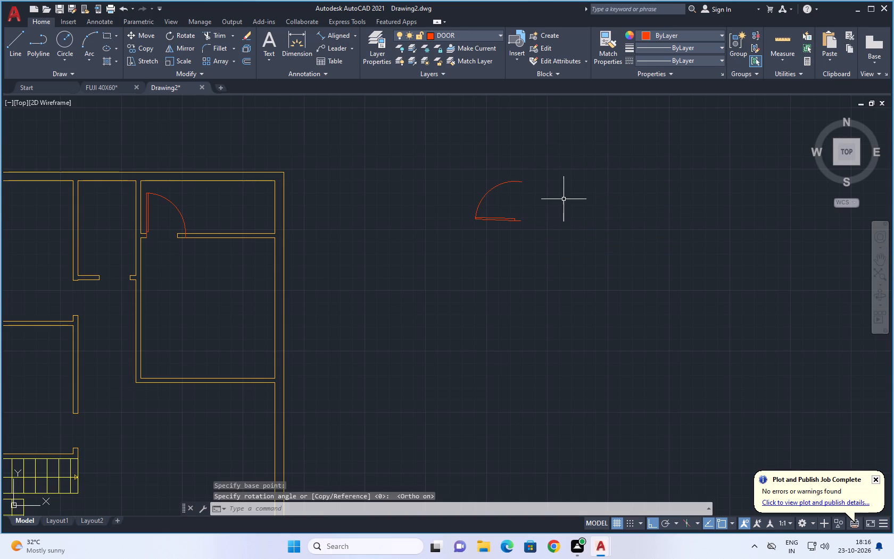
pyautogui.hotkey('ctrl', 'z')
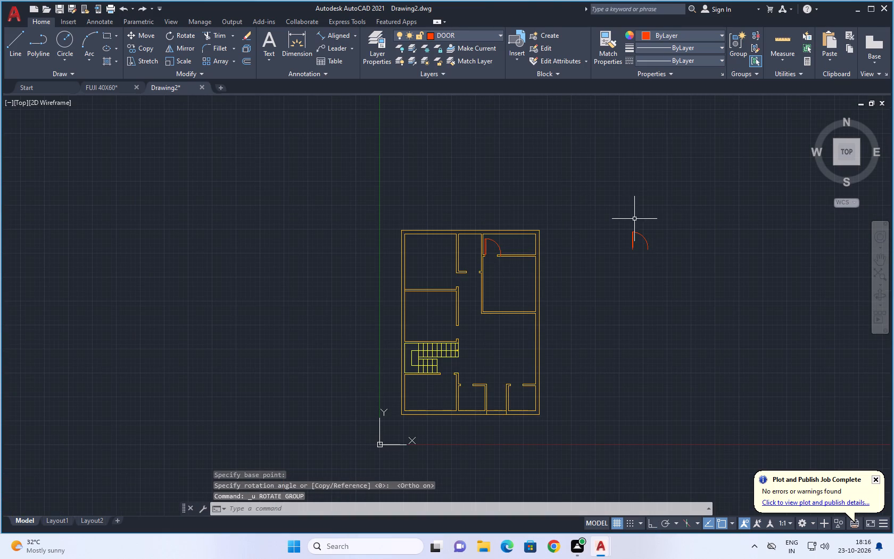
# Rotate the spare door outside the plan 90° counter-clockwise about its hinge-side base point.
pyautogui.moveTo(686, 204); pyautogui.dragTo(681, 208)
pyautogui.click(617, 264)
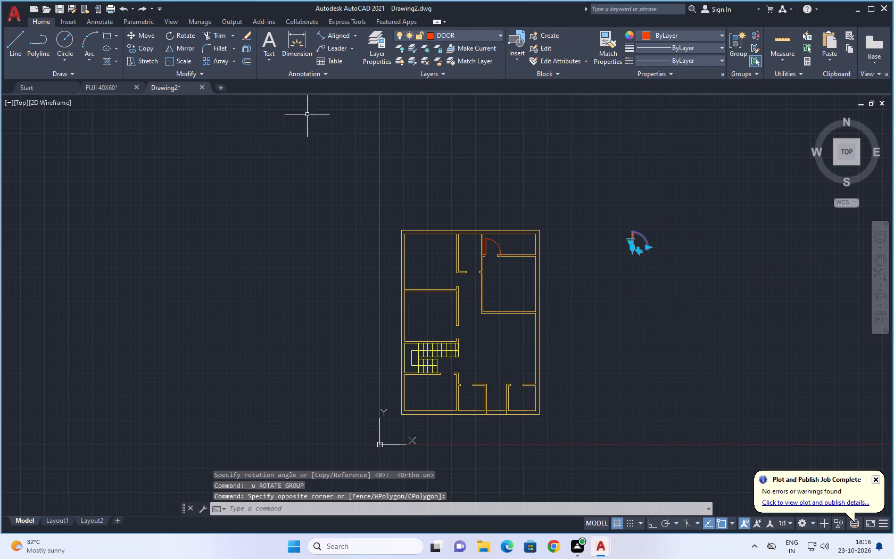
pyautogui.click(189, 34)
pyautogui.scroll(3, 637, 237)
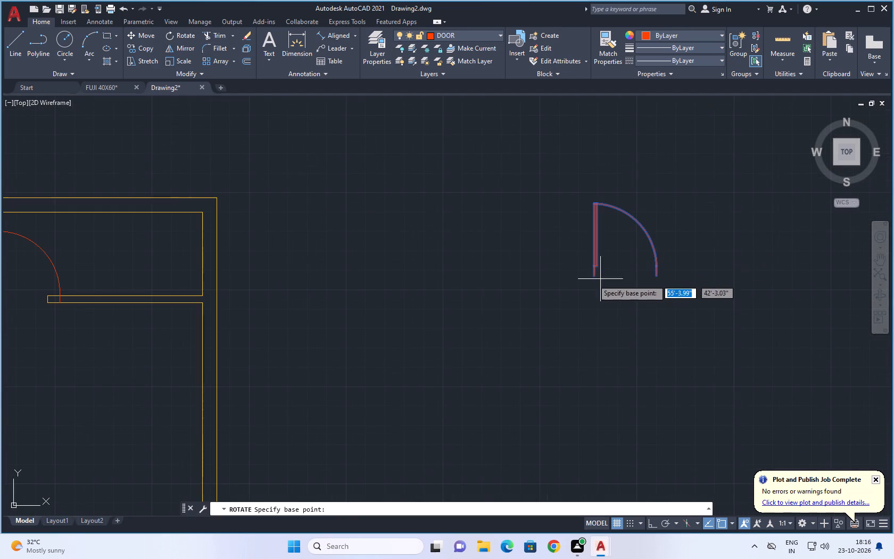
pyautogui.click(593, 278)
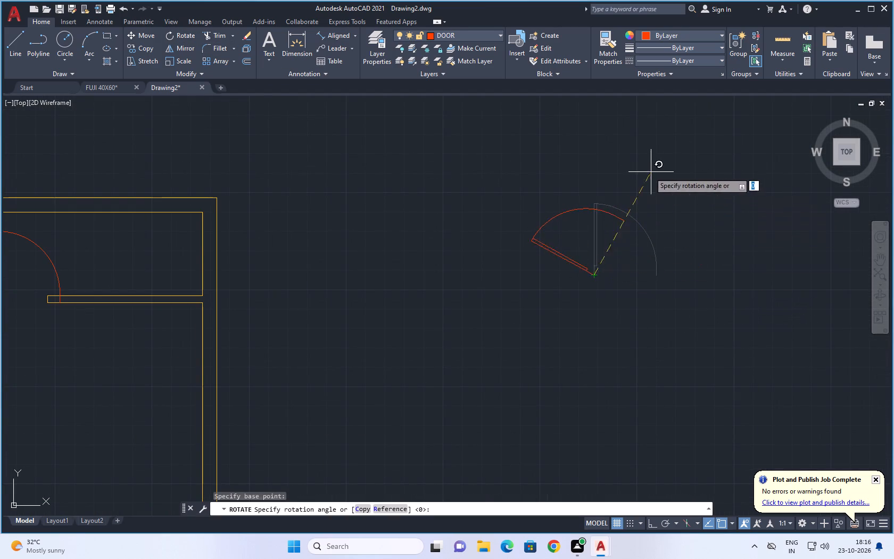
pyautogui.click(590, 182)
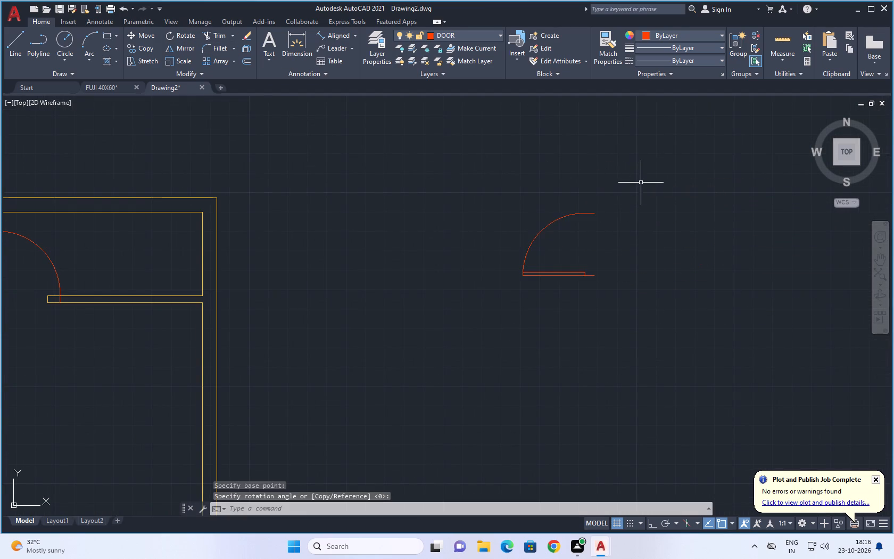
# Copy the rotated door from its hinge-side endpoint to the lower jamb's corridor-side corner at the upper-left room's opening.
pyautogui.click(641, 182)
pyautogui.click(480, 312)
pyautogui.write('CO')
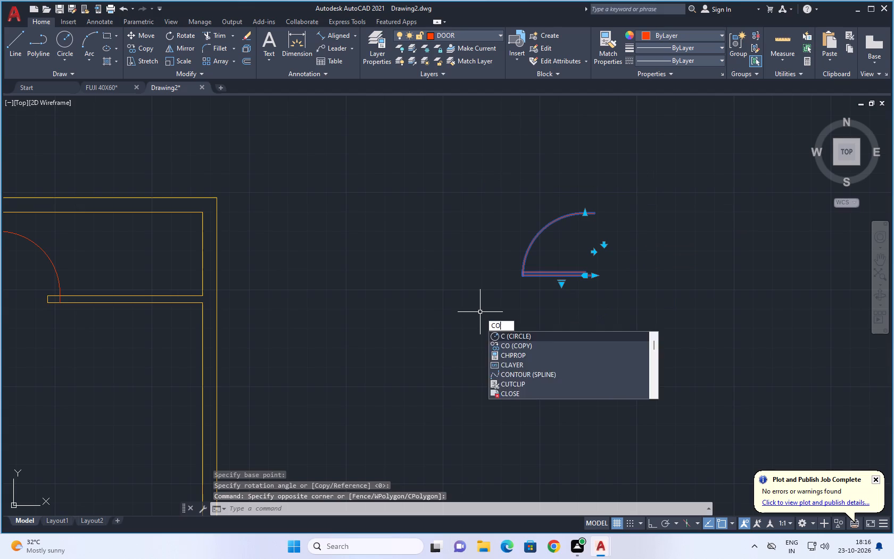
pyautogui.press('space')
pyautogui.scroll(1, 602, 288)
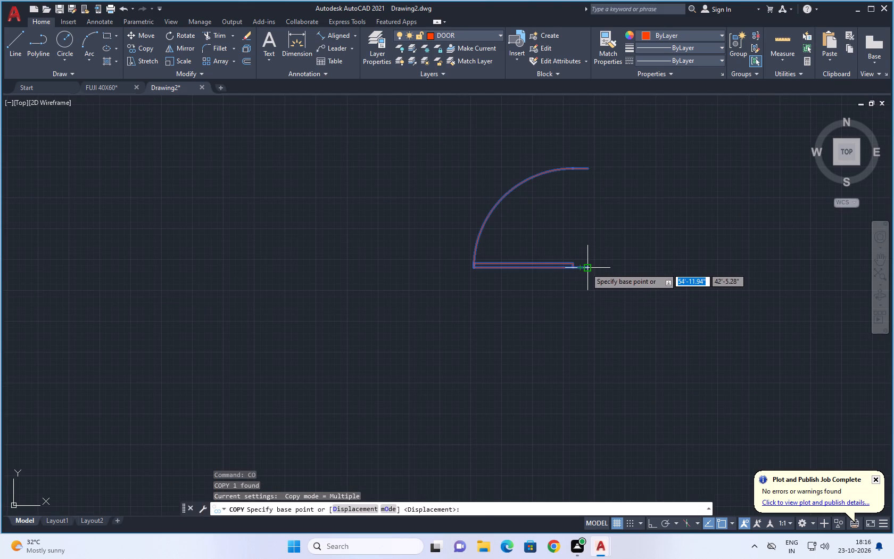
pyautogui.click(586, 268)
pyautogui.scroll(-4, 402, 318)
pyautogui.moveTo(395, 330); pyautogui.dragTo(561, 299, button='middle')
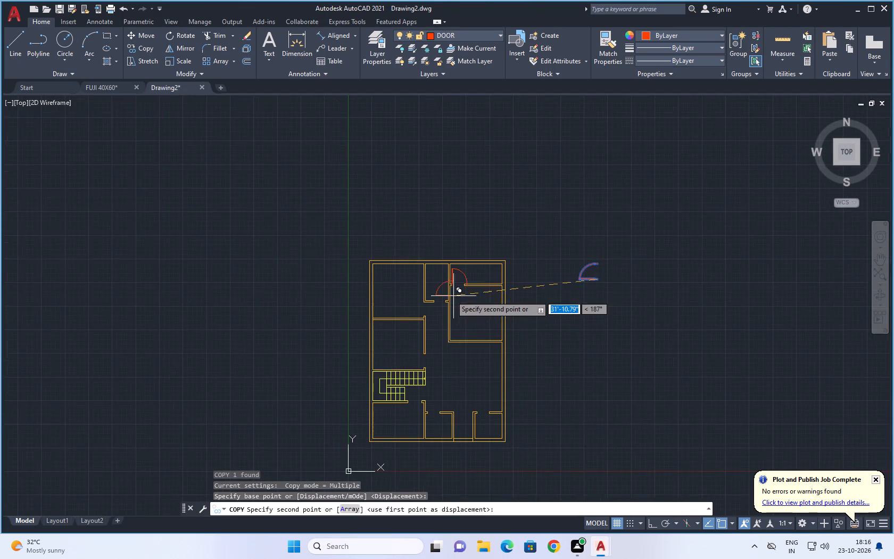
pyautogui.scroll(2, 449, 295)
pyautogui.scroll(3, 376, 334)
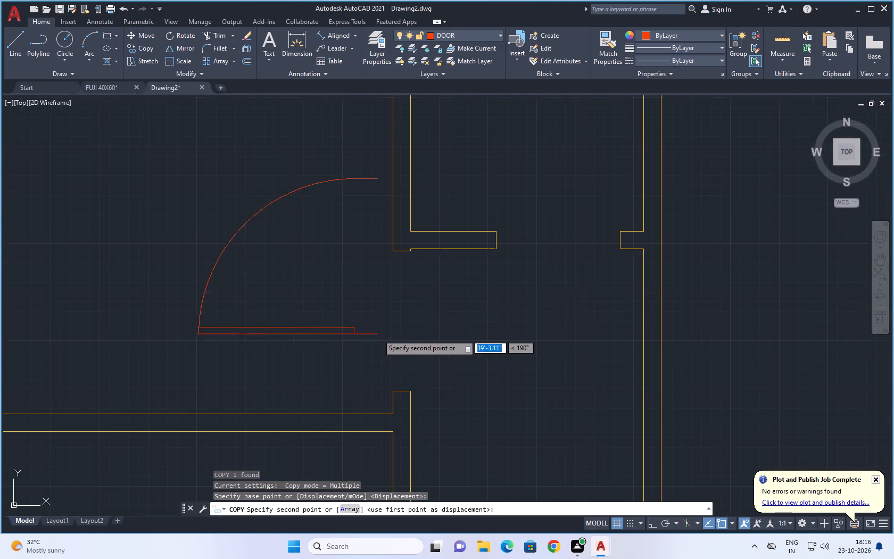
pyautogui.scroll(2, 391, 380)
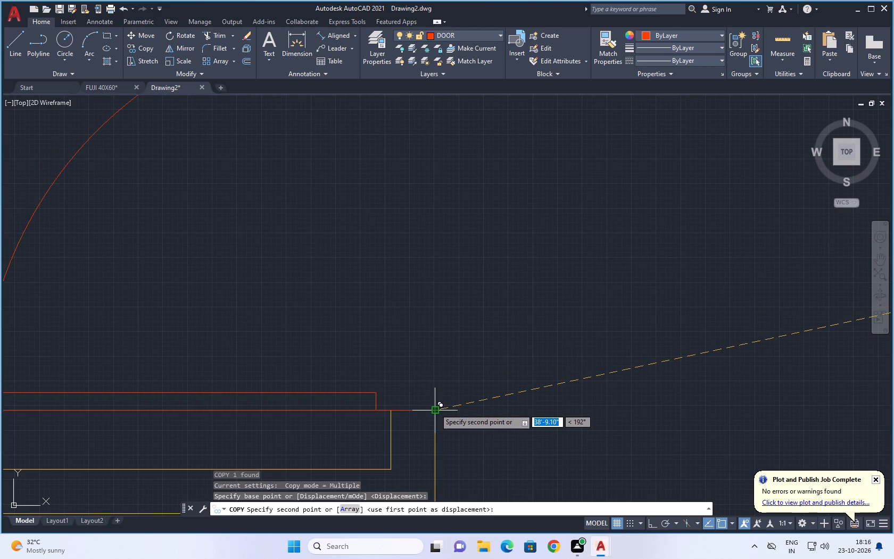
pyautogui.click(435, 408)
# Place another copy of the door at the lower jamb of the middle-left room's opening above the staircase, and end copying.
pyautogui.scroll(-5, 389, 351)
pyautogui.moveTo(457, 422); pyautogui.dragTo(457, 234, button='middle')
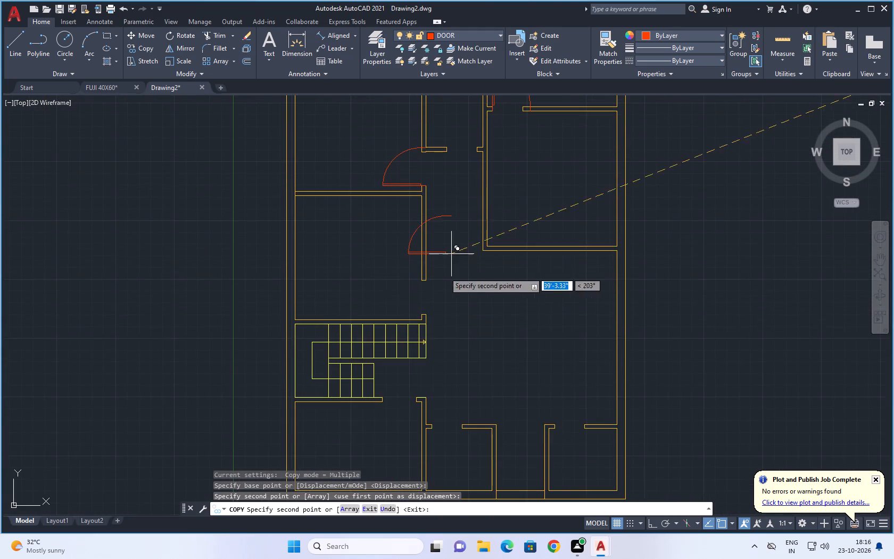
pyautogui.scroll(2, 427, 301)
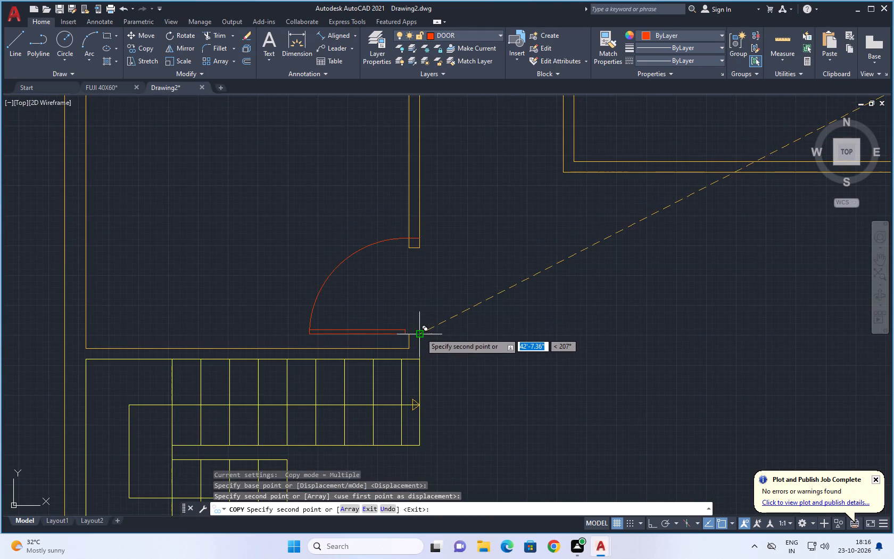
pyautogui.click(420, 333)
pyautogui.scroll(-2, 496, 347)
pyautogui.moveTo(506, 364); pyautogui.dragTo(480, 209, button='middle')
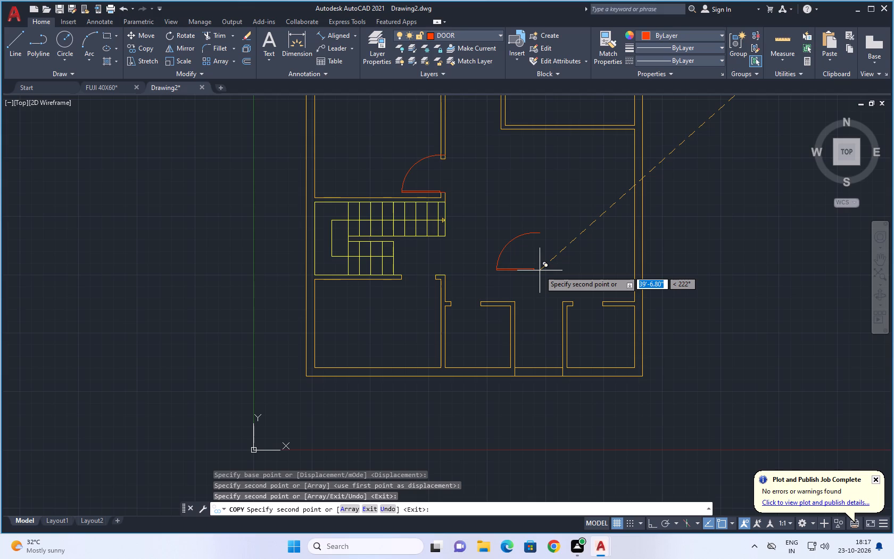
pyautogui.scroll(-1, 566, 246)
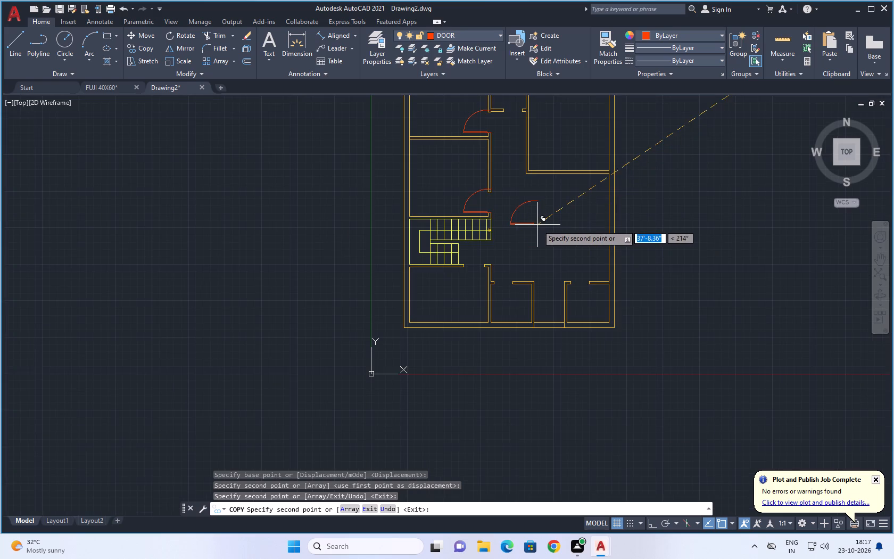
pyautogui.scroll(-2, 537, 225)
pyautogui.scroll(4, 526, 204)
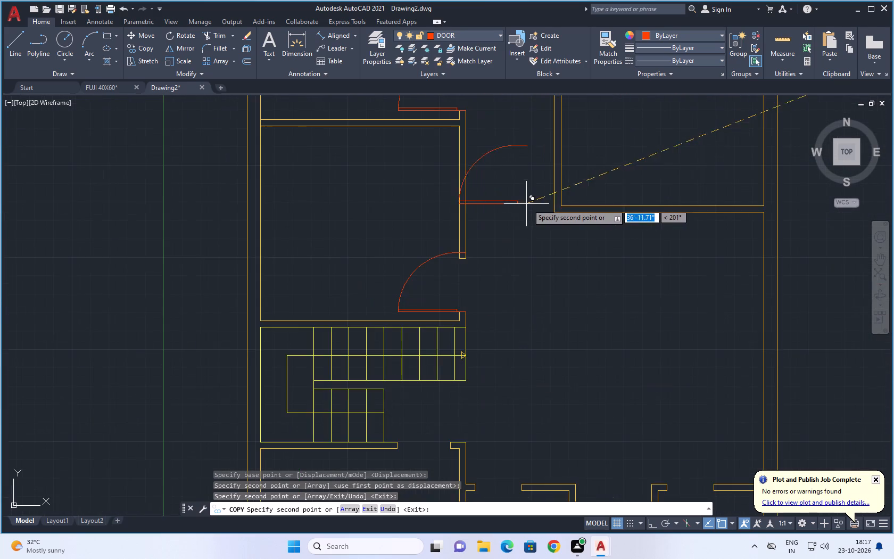
pyautogui.scroll(2, 578, 207)
pyautogui.scroll(-5, 600, 237)
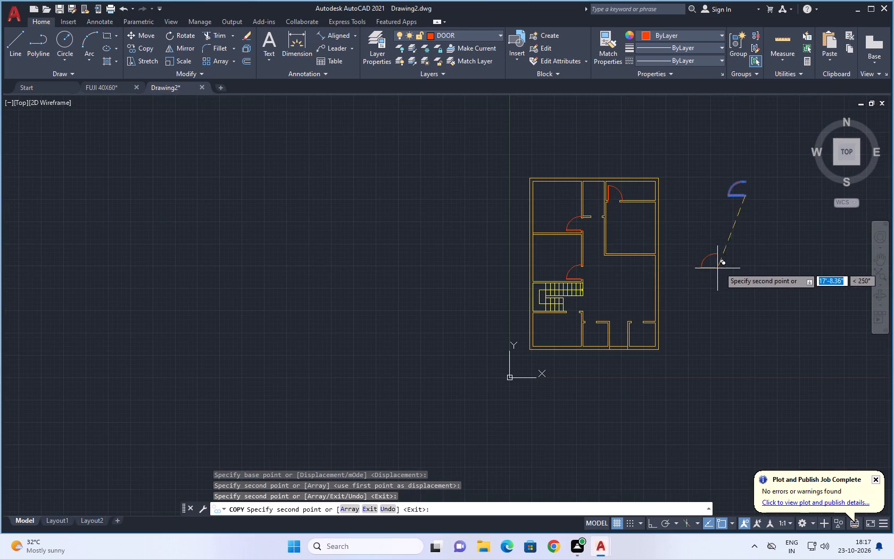
pyautogui.moveTo(728, 253); pyautogui.dragTo(623, 277, button='middle')
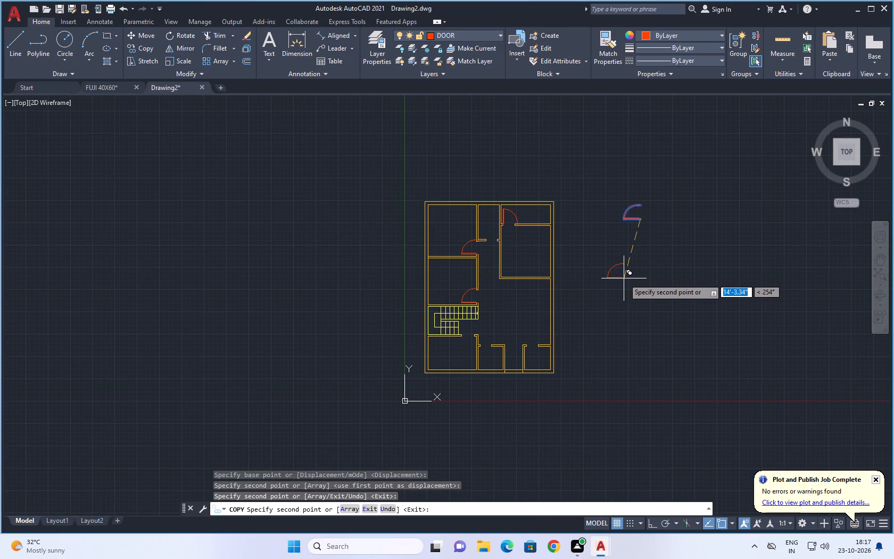
pyautogui.press('Escape')
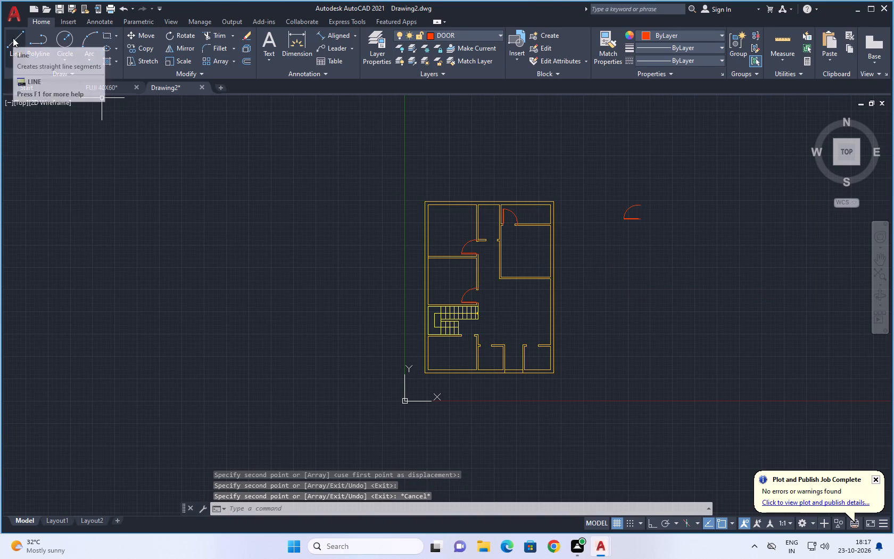
# On the WALL layer, draw a 4.5" line across the partition at the lower-left inner corner of the large upper-right room.
pyautogui.click(490, 35)
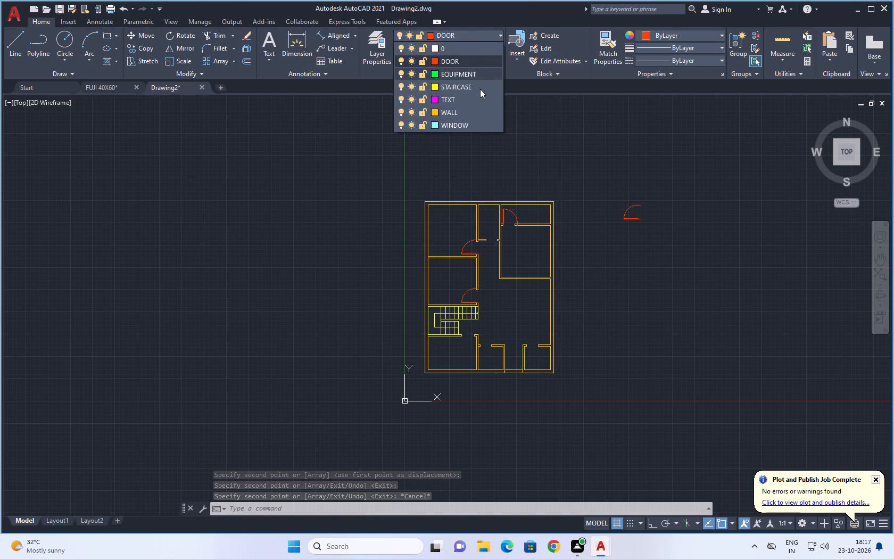
pyautogui.click(467, 110)
pyautogui.click(11, 37)
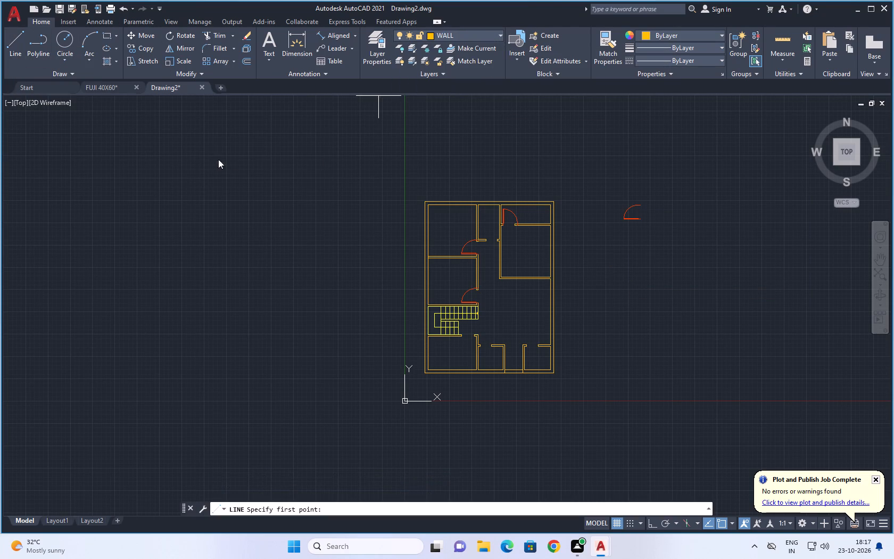
pyautogui.scroll(3, 501, 252)
pyautogui.scroll(3, 506, 305)
pyautogui.moveTo(498, 399); pyautogui.dragTo(531, 283, button='middle')
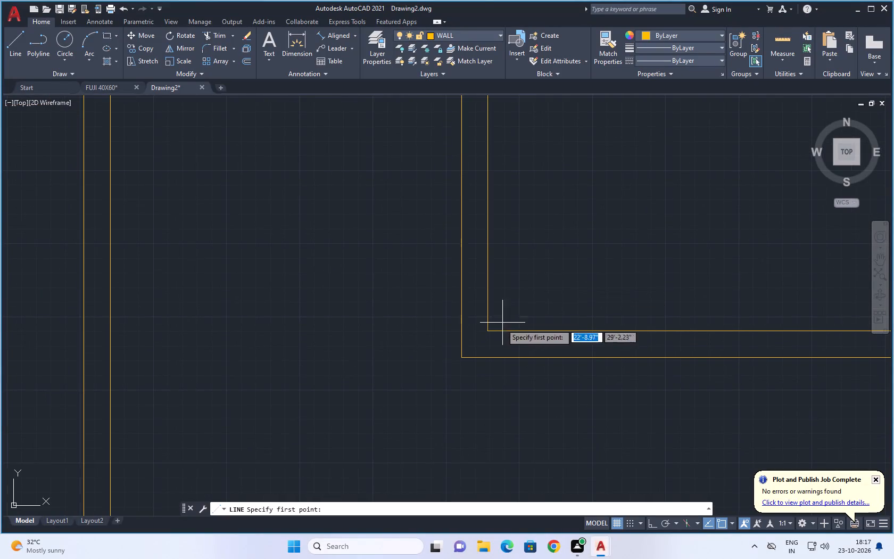
pyautogui.click(486, 334)
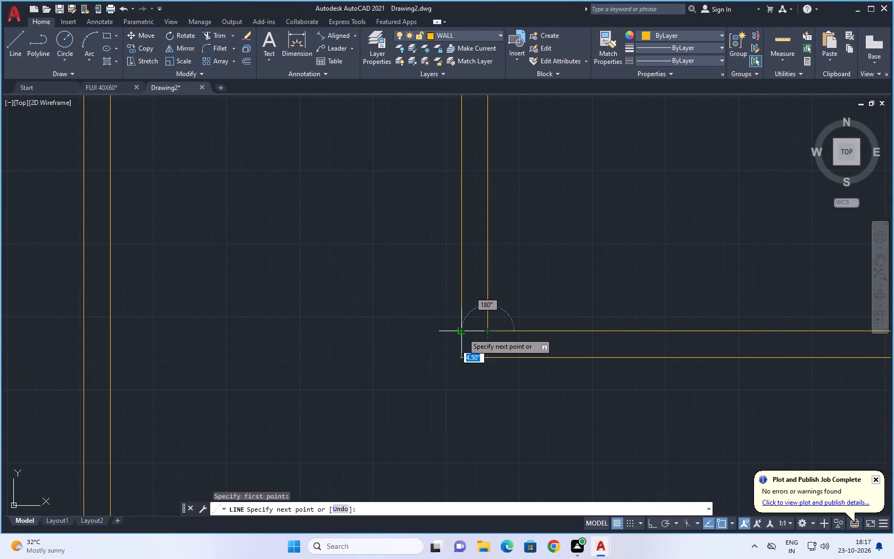
pyautogui.click(462, 333)
pyautogui.press('Escape')
pyautogui.press('Escape')
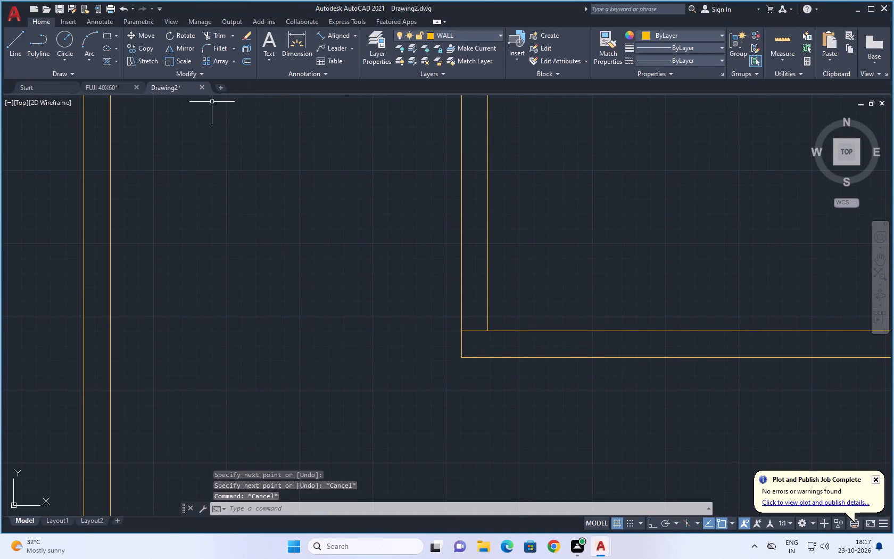
# Offset the short cross line 6" upward and the resulting line another 3' upward to mark a door opening.
pyautogui.click(247, 60)
pyautogui.write('6"')
pyautogui.press('Return')
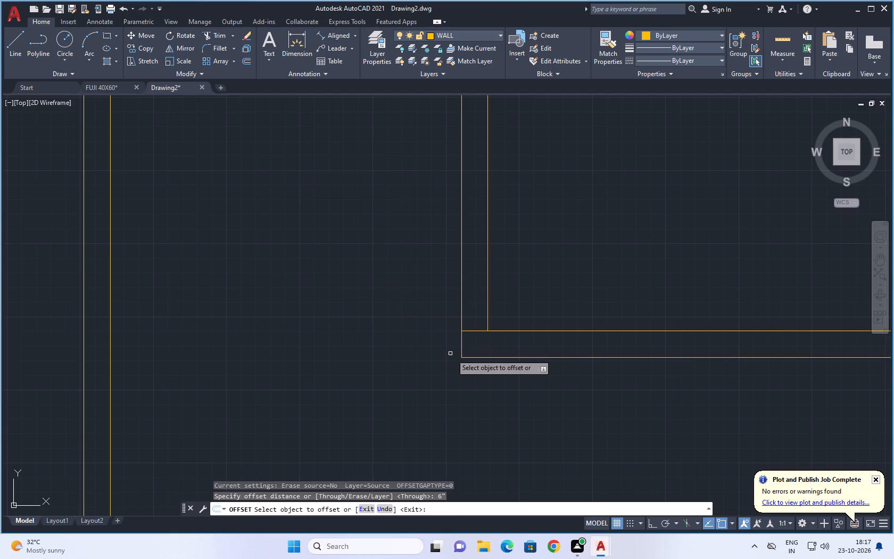
pyautogui.click(471, 332)
pyautogui.click(469, 286)
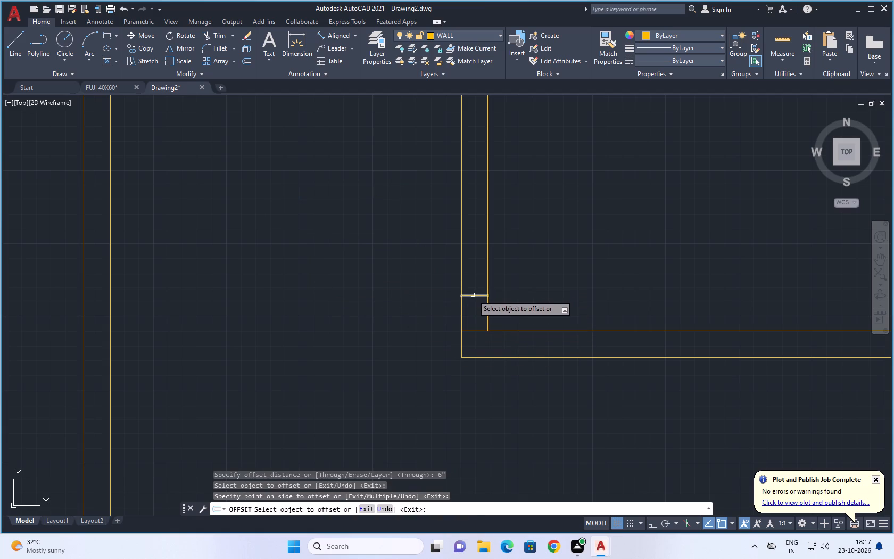
pyautogui.click(473, 295)
pyautogui.write("3'")
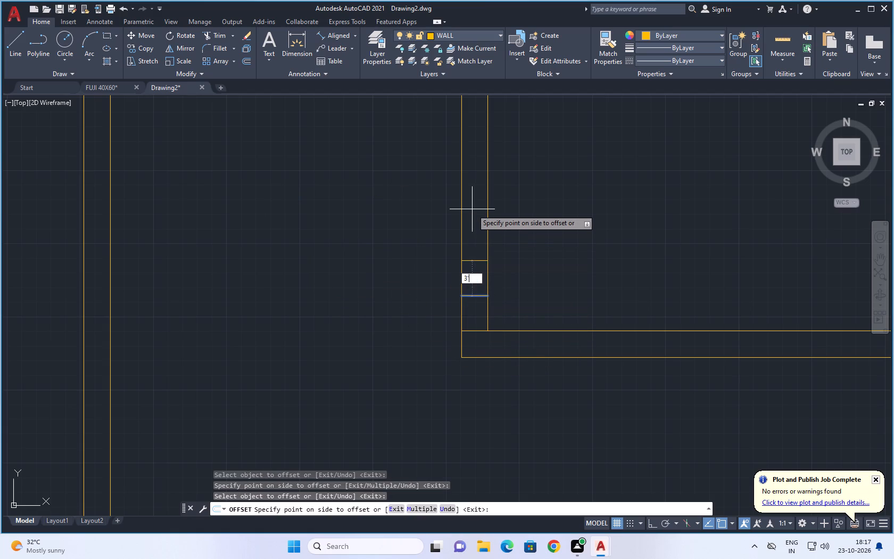
pyautogui.press('Return')
pyautogui.scroll(-2, 508, 260)
pyautogui.scroll(-1, 583, 241)
pyautogui.press('Escape')
pyautogui.press('Escape')
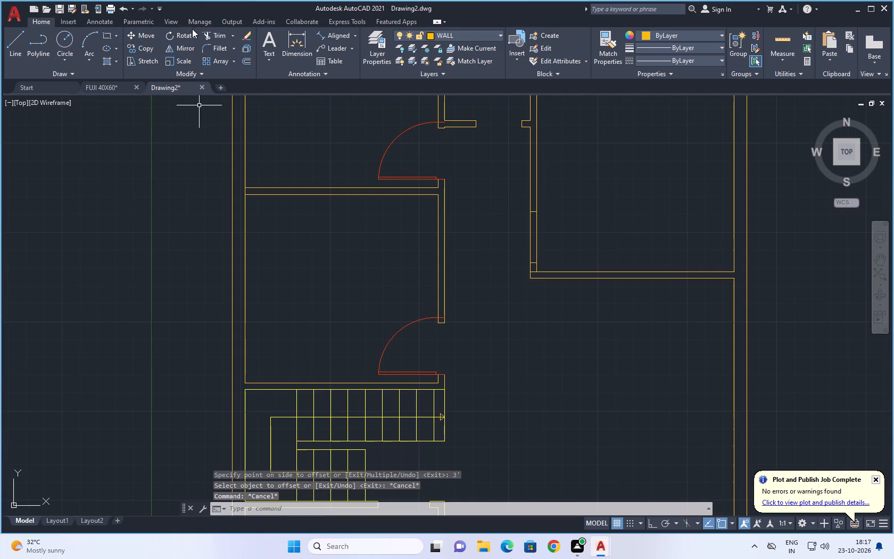
# Trim the partition lines between the two opening marks and the leftover cross line at the room's lower-left corner.
pyautogui.click(207, 36)
pyautogui.moveTo(565, 229); pyautogui.dragTo(509, 251)
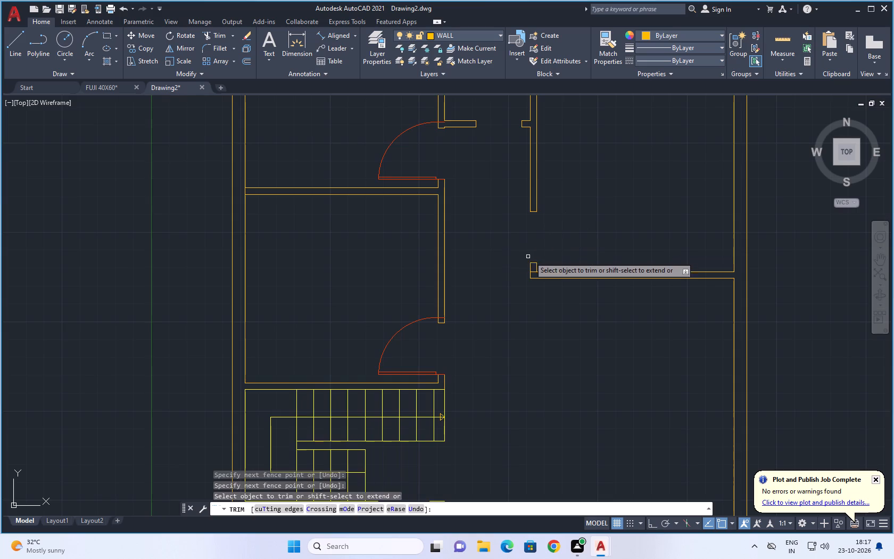
pyautogui.scroll(2, 550, 249)
pyautogui.moveTo(508, 301); pyautogui.dragTo(510, 311)
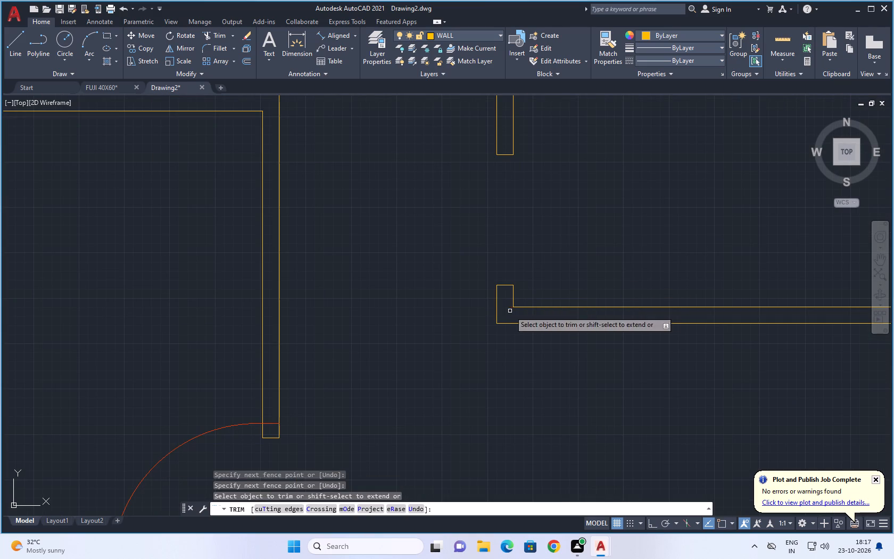
pyautogui.scroll(-2, 563, 258)
pyautogui.press('Escape')
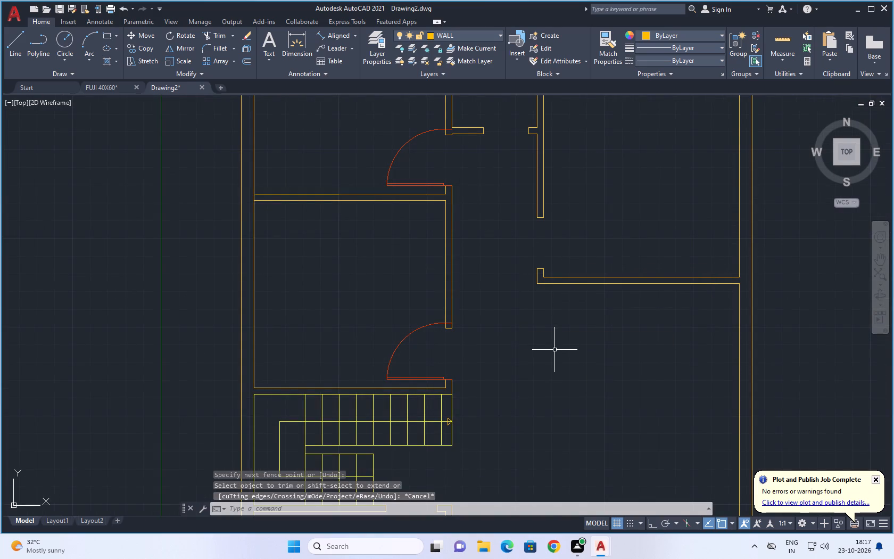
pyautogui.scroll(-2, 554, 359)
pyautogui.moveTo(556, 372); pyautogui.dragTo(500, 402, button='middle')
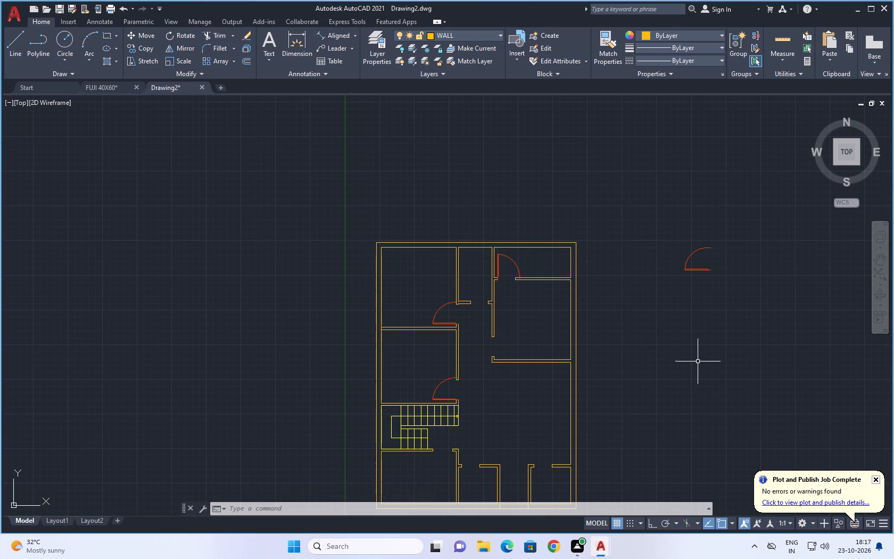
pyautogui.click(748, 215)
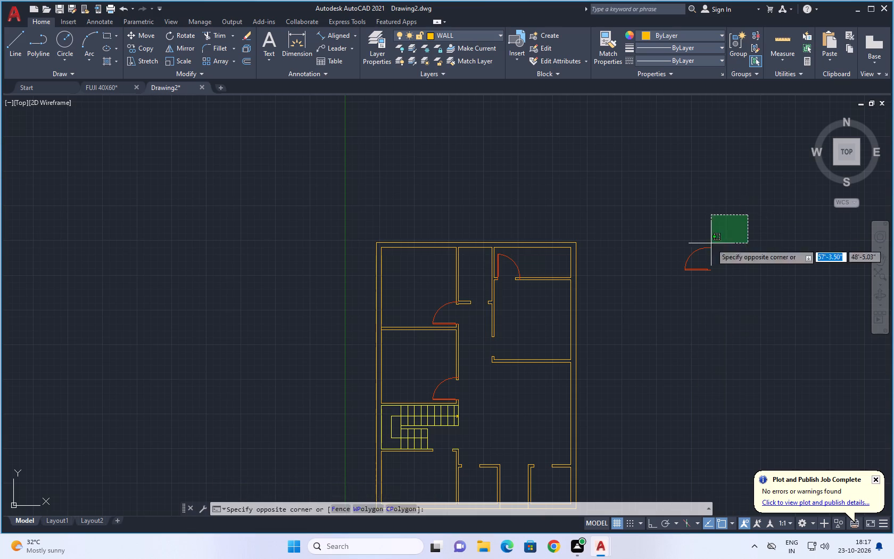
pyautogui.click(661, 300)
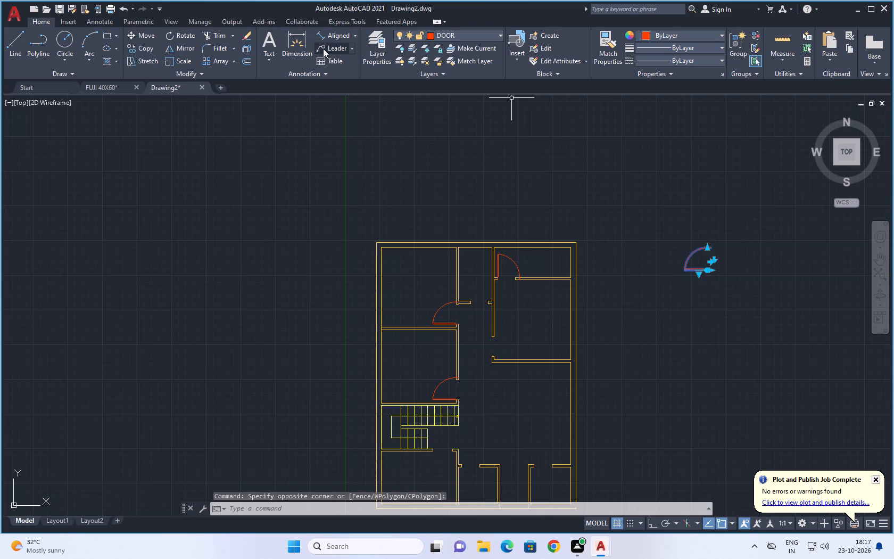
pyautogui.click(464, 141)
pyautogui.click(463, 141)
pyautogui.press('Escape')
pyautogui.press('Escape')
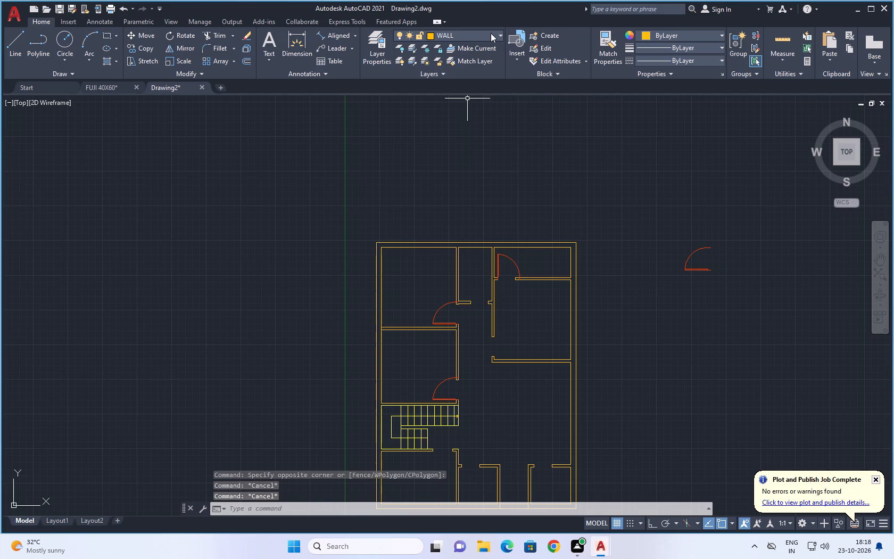
# Make DOOR the current layer.
pyautogui.click(491, 33)
pyautogui.click(476, 61)
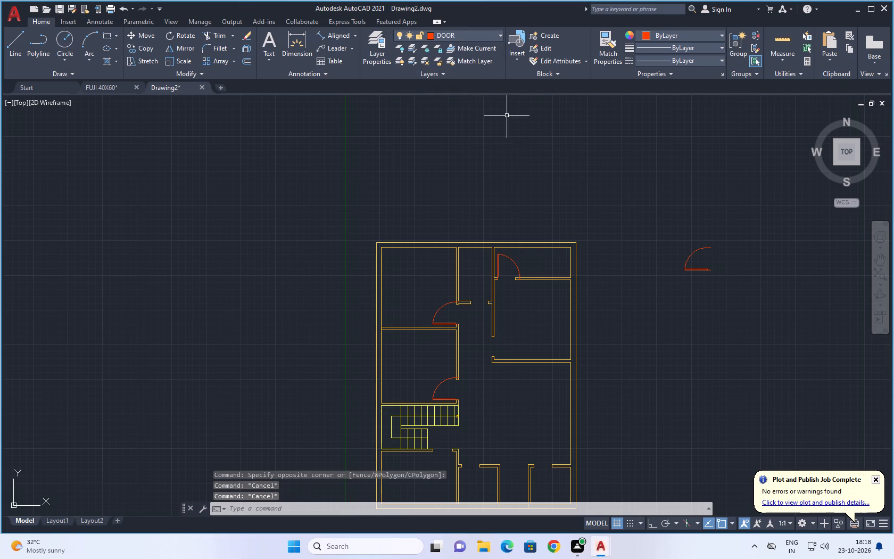
pyautogui.press('Escape')
pyautogui.press('Escape')
# Rotate the spare door outside the plan 90° counterclockwise about its hinge end so the leaf points downward.
pyautogui.moveTo(757, 218); pyautogui.dragTo(751, 225)
pyautogui.click(681, 292)
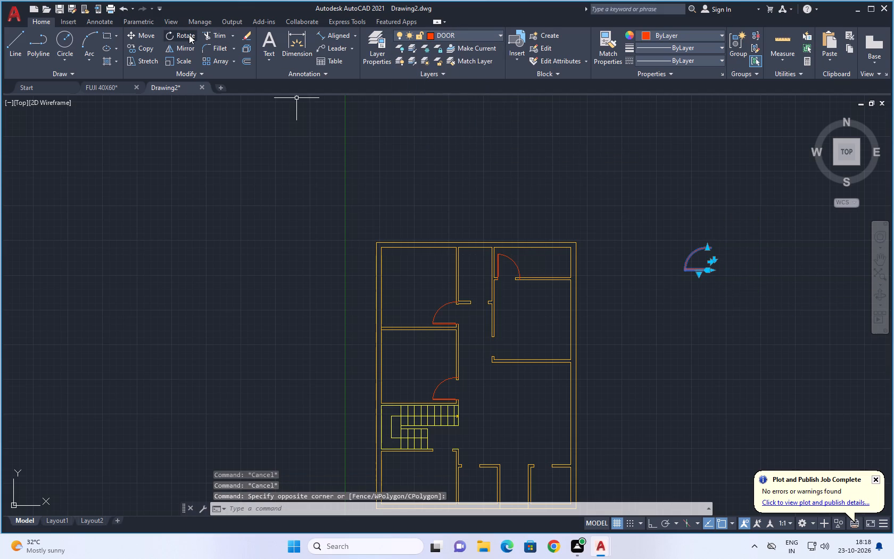
pyautogui.click(189, 35)
pyautogui.scroll(2, 774, 283)
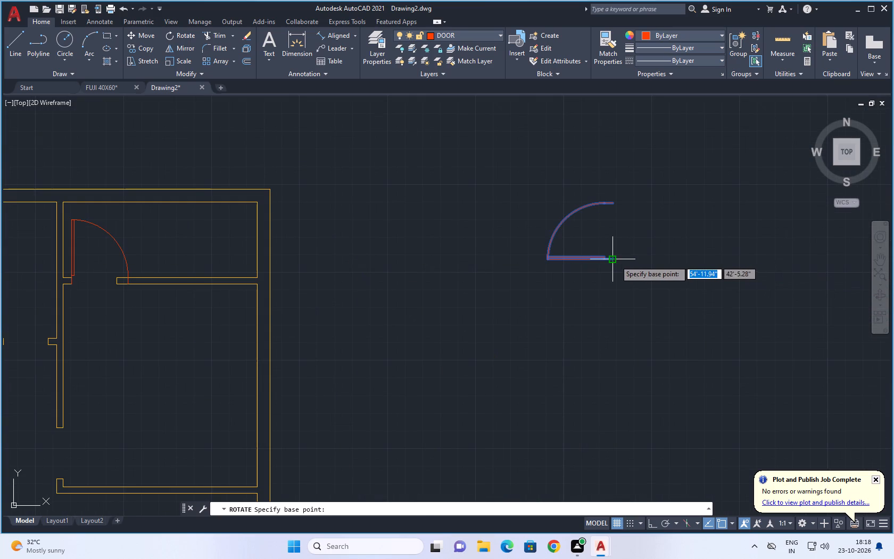
pyautogui.click(615, 260)
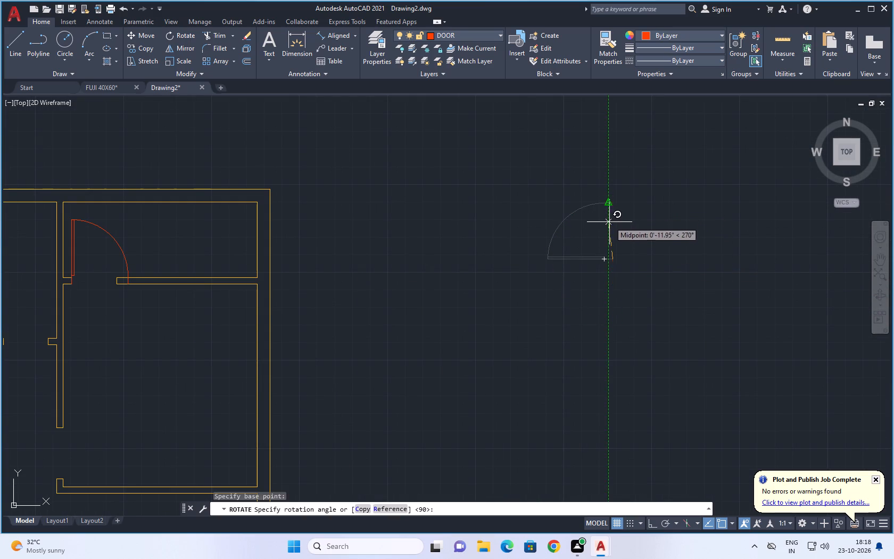
pyautogui.press('F8')
pyautogui.click(612, 224)
# Copy the rotated door by its hinge end to the right end of the opening in the wall just below the staircase.
pyautogui.scroll(-3, 658, 250)
pyautogui.moveTo(685, 259); pyautogui.dragTo(672, 251, button='middle')
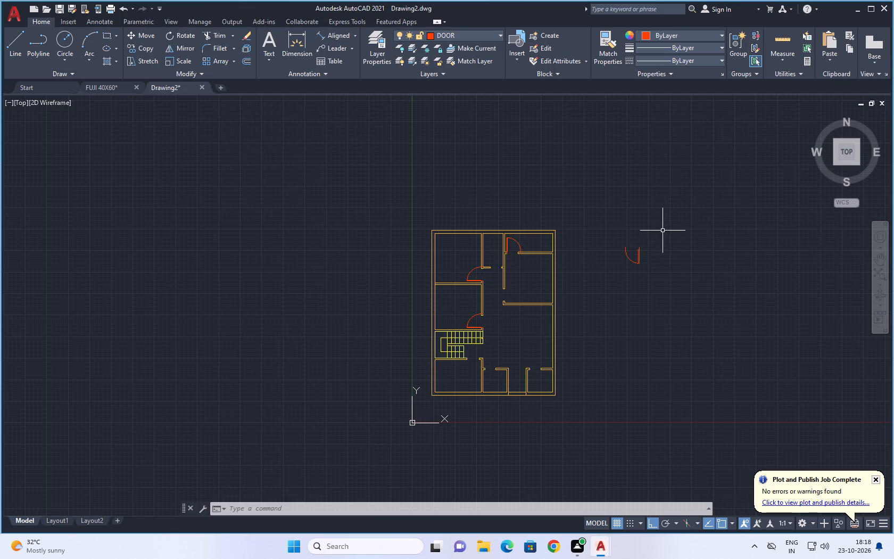
pyautogui.click(663, 231)
pyautogui.click(608, 288)
pyautogui.write('CO')
pyautogui.press('space')
pyautogui.scroll(3, 611, 272)
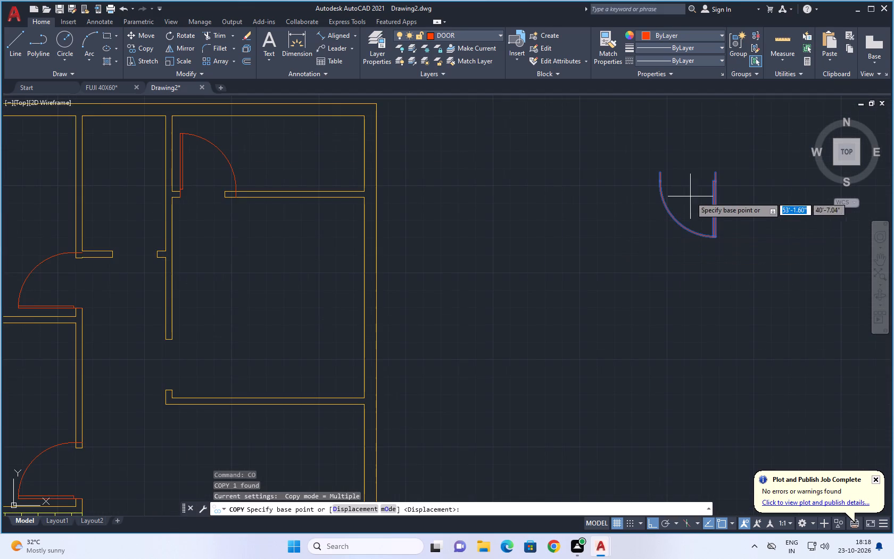
pyautogui.click(716, 172)
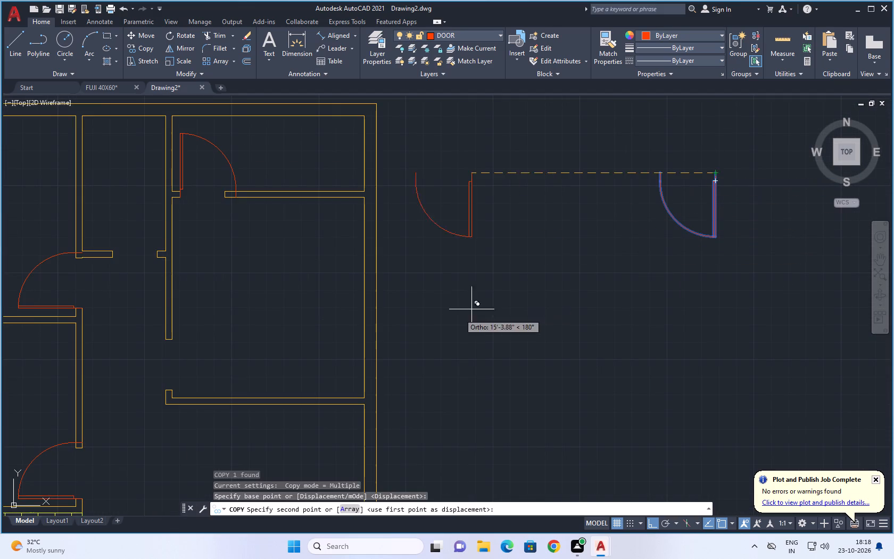
pyautogui.scroll(-3, 446, 316)
pyautogui.press('F8')
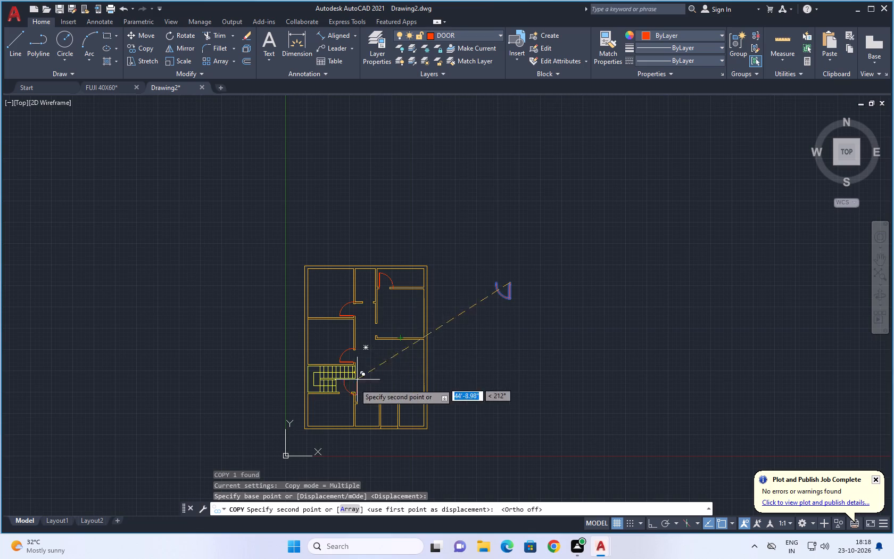
pyautogui.scroll(4, 337, 407)
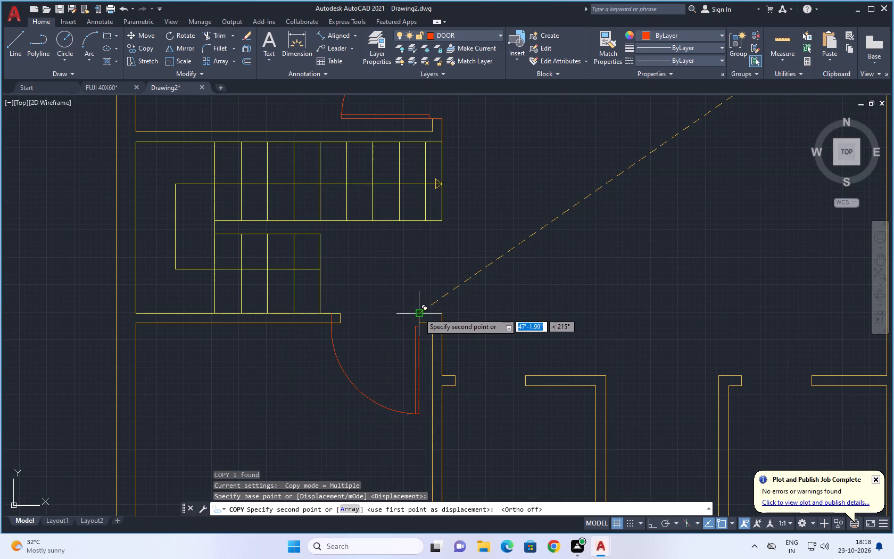
pyautogui.click(419, 313)
pyautogui.scroll(-5, 660, 243)
pyautogui.moveTo(749, 228); pyautogui.dragTo(649, 294, button='middle')
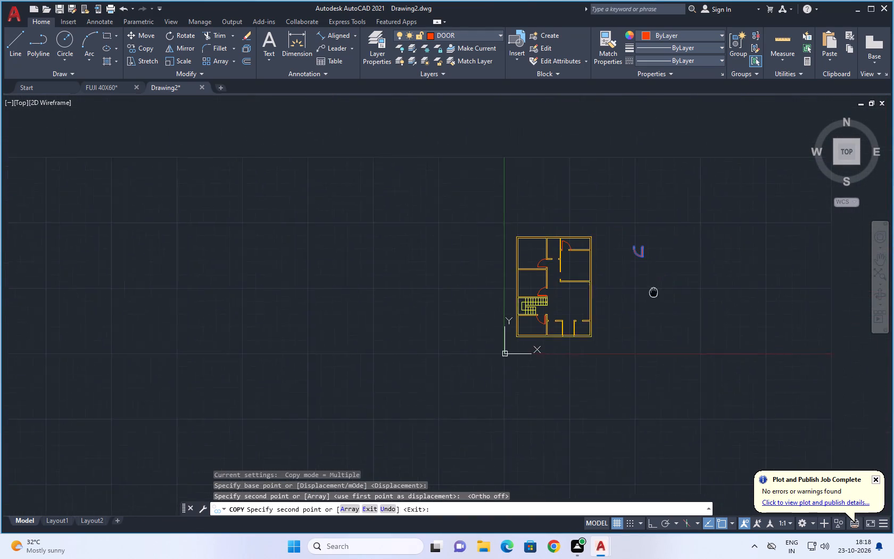
pyautogui.moveTo(649, 294); pyautogui.dragTo(639, 299, button='middle')
pyautogui.press('Escape')
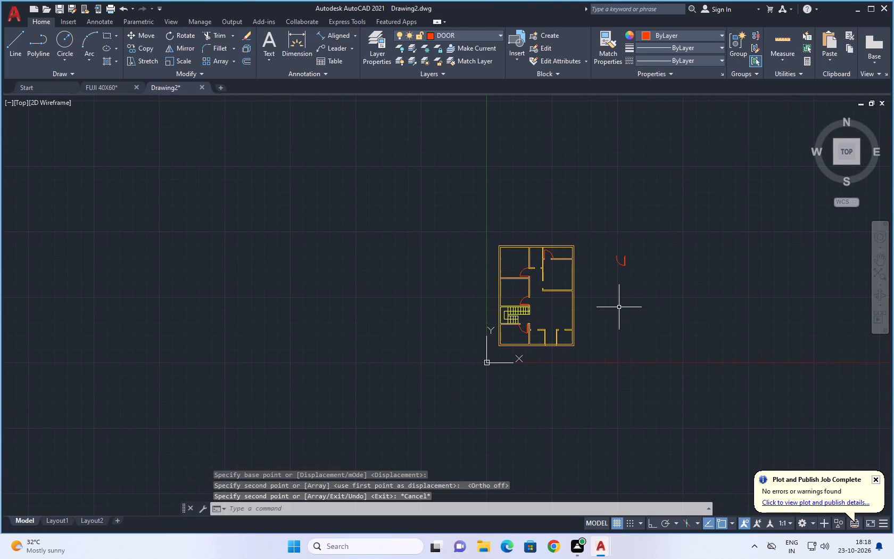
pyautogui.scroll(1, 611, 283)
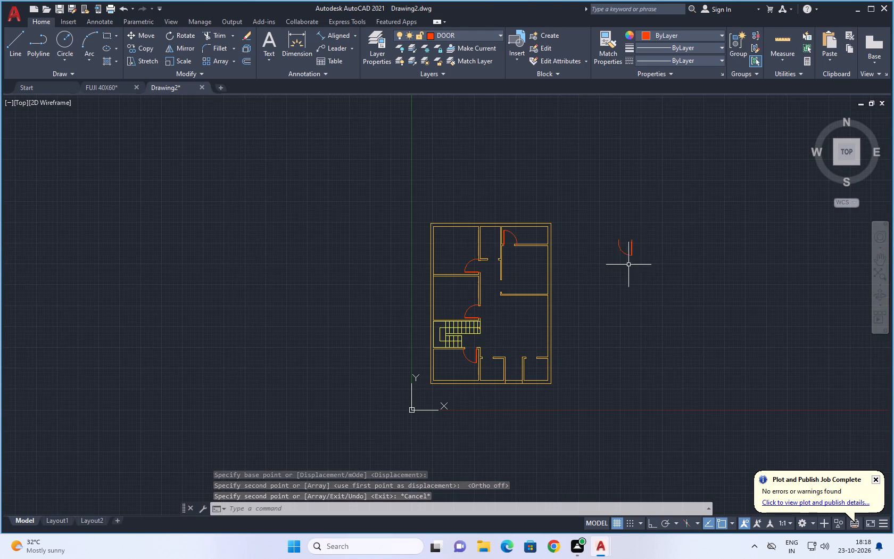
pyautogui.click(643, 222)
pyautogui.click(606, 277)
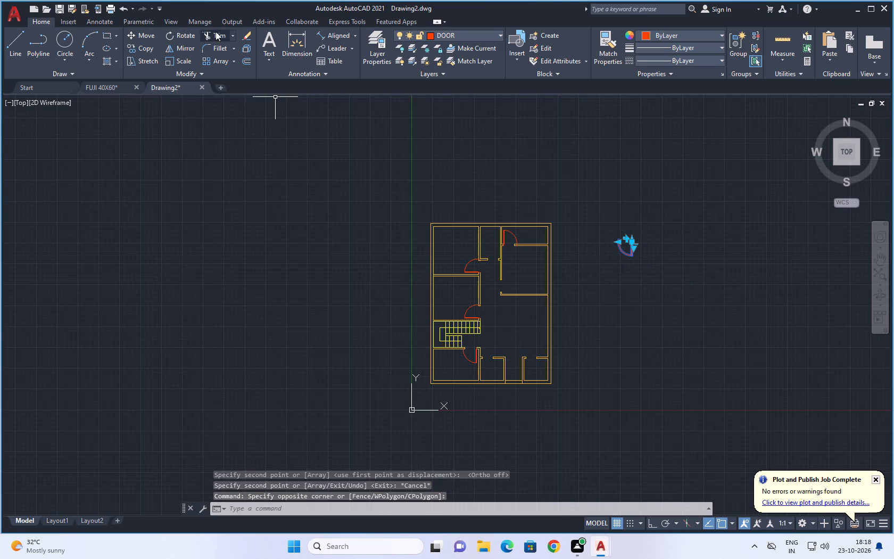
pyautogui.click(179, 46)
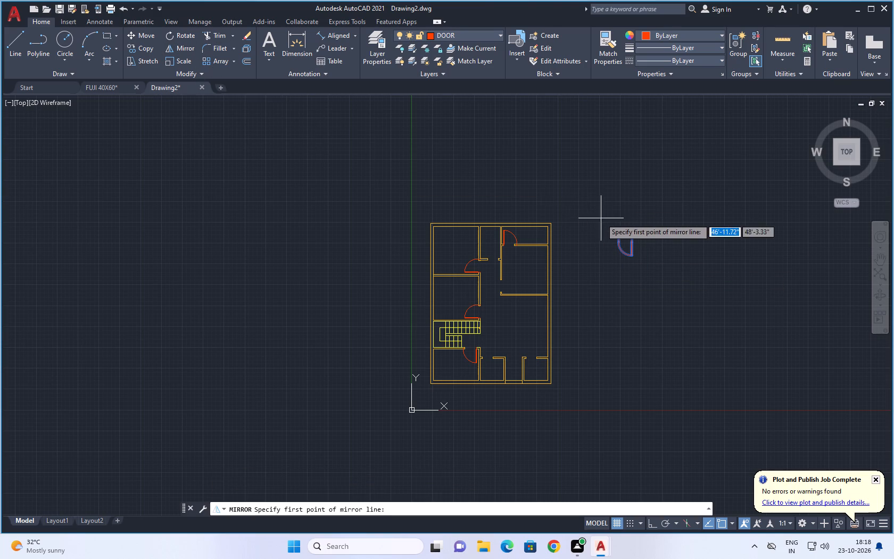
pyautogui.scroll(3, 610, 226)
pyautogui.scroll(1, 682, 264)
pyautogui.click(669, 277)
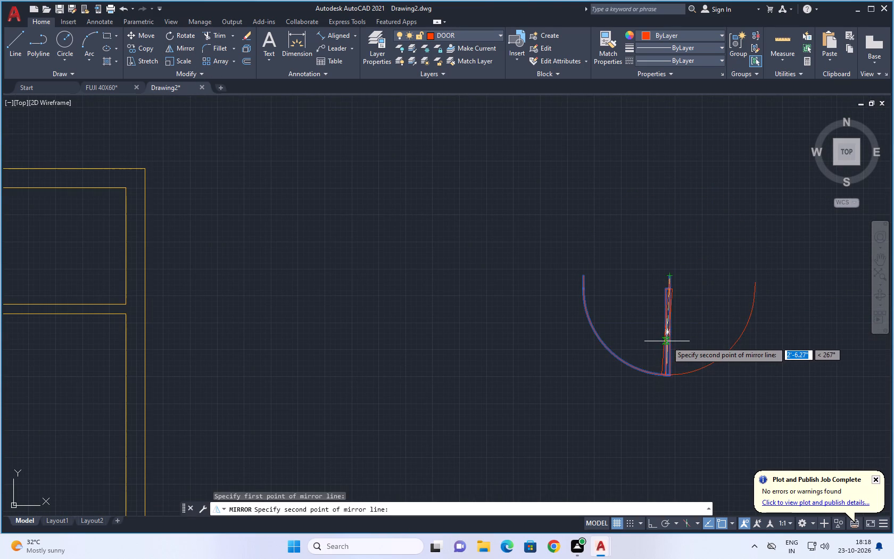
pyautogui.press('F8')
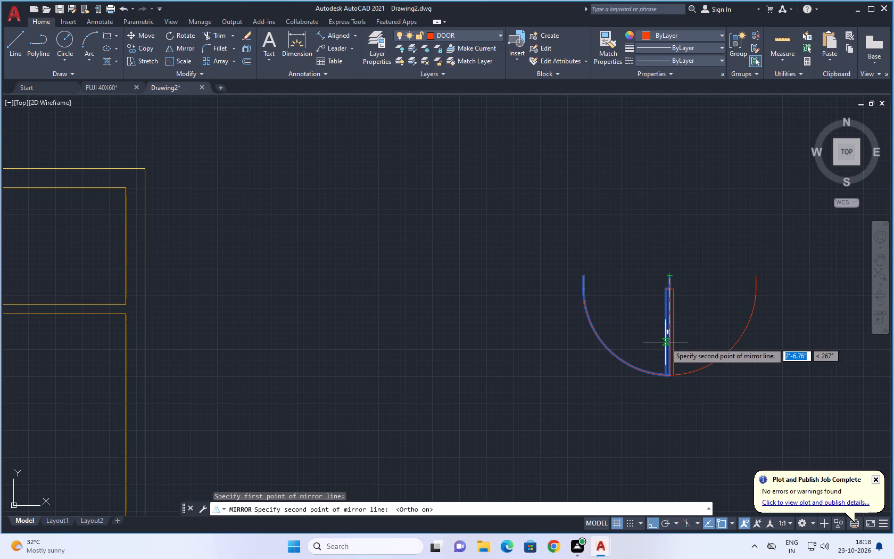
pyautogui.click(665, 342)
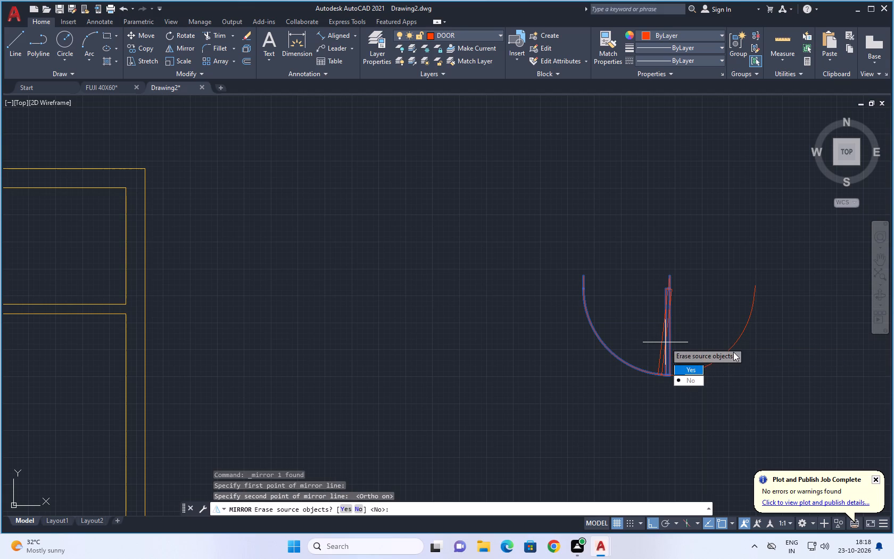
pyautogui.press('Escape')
# Mirror the spare door about a vertical line through its hinge end, erasing the source object.
pyautogui.moveTo(698, 257); pyautogui.dragTo(697, 268)
pyautogui.click(585, 386)
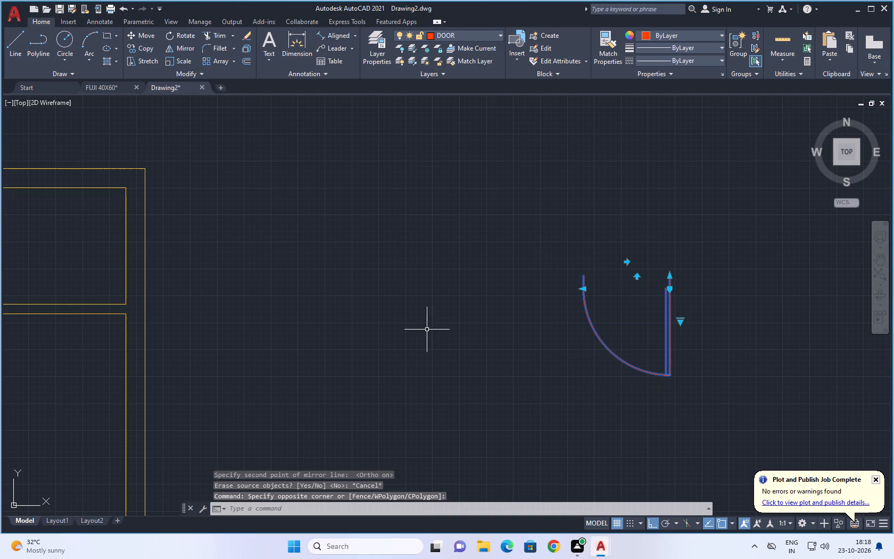
pyautogui.click(179, 48)
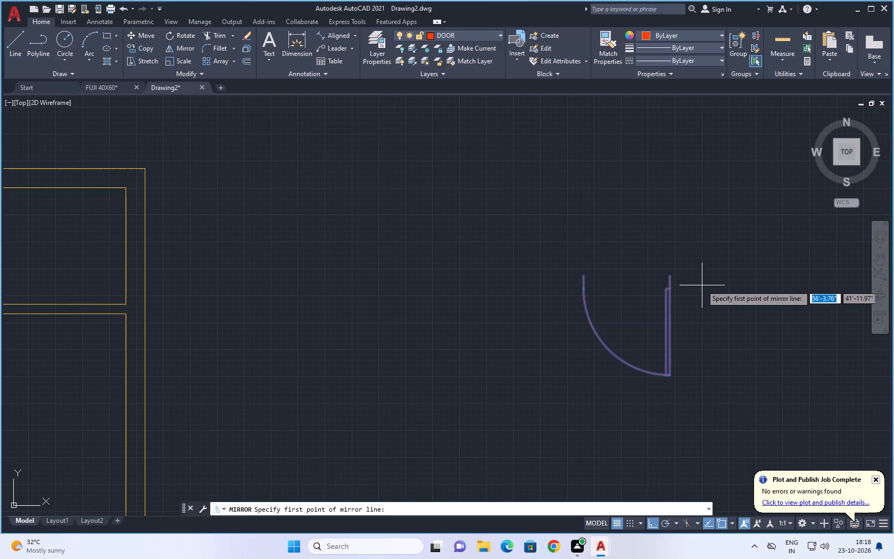
pyautogui.click(669, 277)
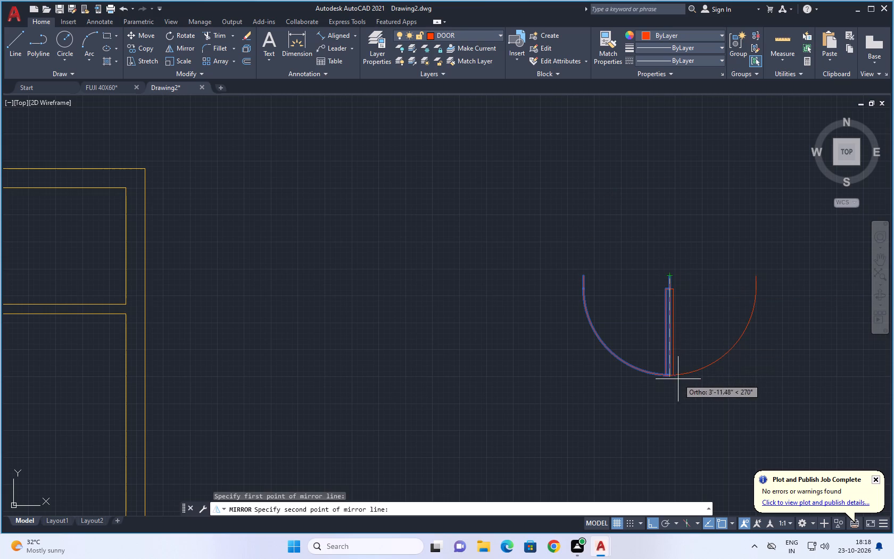
pyautogui.click(680, 388)
pyautogui.moveTo(706, 412); pyautogui.dragTo(680, 388)
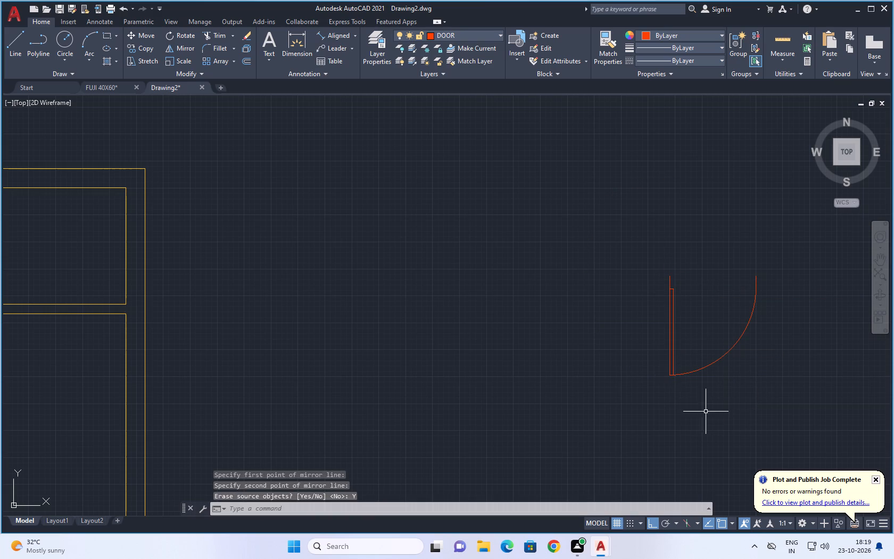
# Copy the mirrored door by its hinge end to the left end of the small bottom-middle room's opening.
pyautogui.click(790, 262)
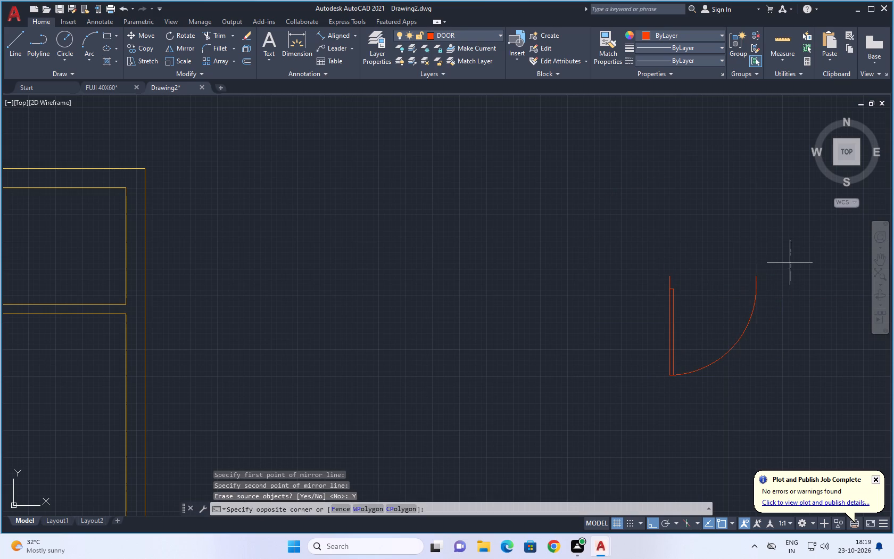
pyautogui.click(583, 422)
pyautogui.press('c')
pyautogui.write('O')
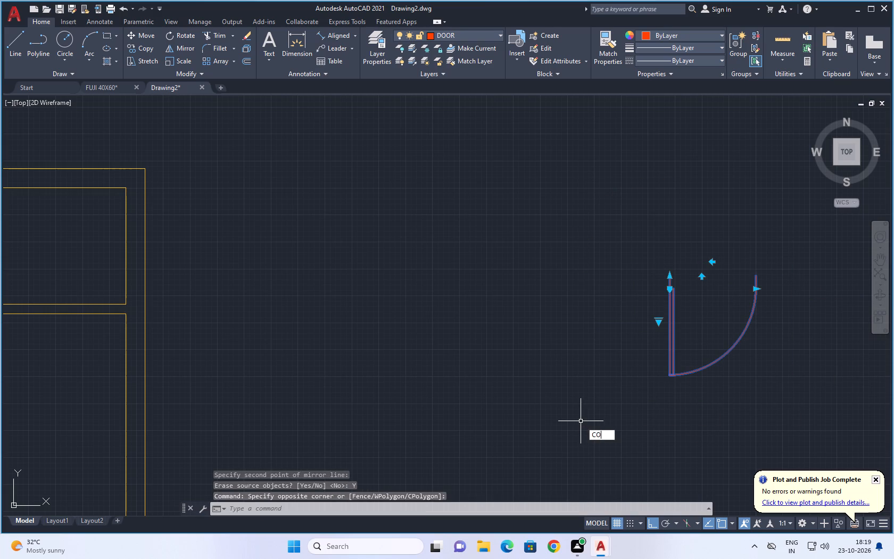
pyautogui.press('space')
pyautogui.click(668, 275)
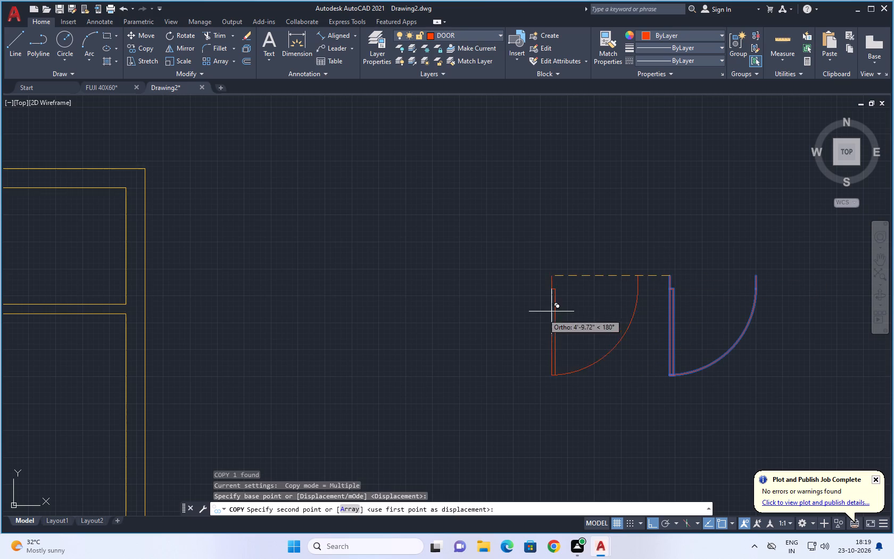
pyautogui.press('F8')
pyautogui.scroll(-2, 471, 350)
pyautogui.moveTo(456, 365); pyautogui.dragTo(610, 139, button='middle')
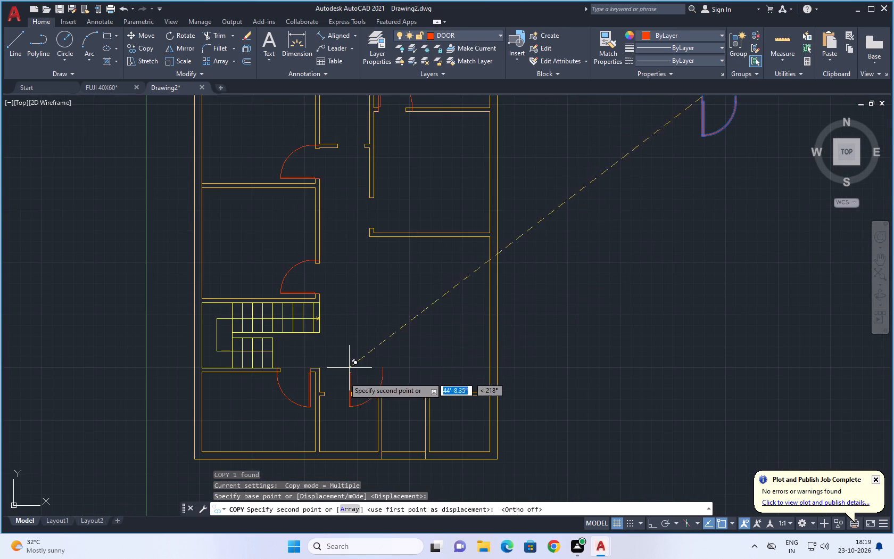
pyautogui.scroll(3, 333, 392)
pyautogui.click(293, 397)
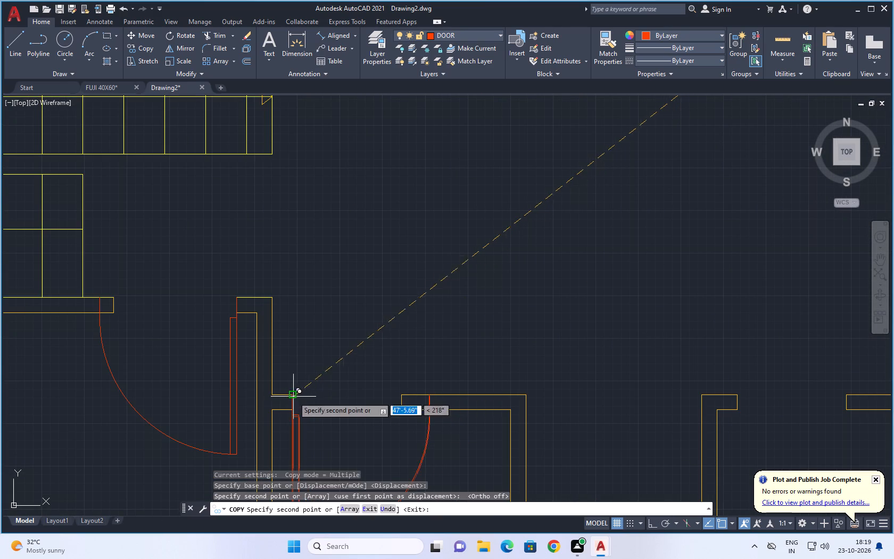
# Place another copy of the mirrored door at the left end of the bottom-right room's opening.
pyautogui.scroll(-2, 489, 353)
pyautogui.scroll(4, 614, 377)
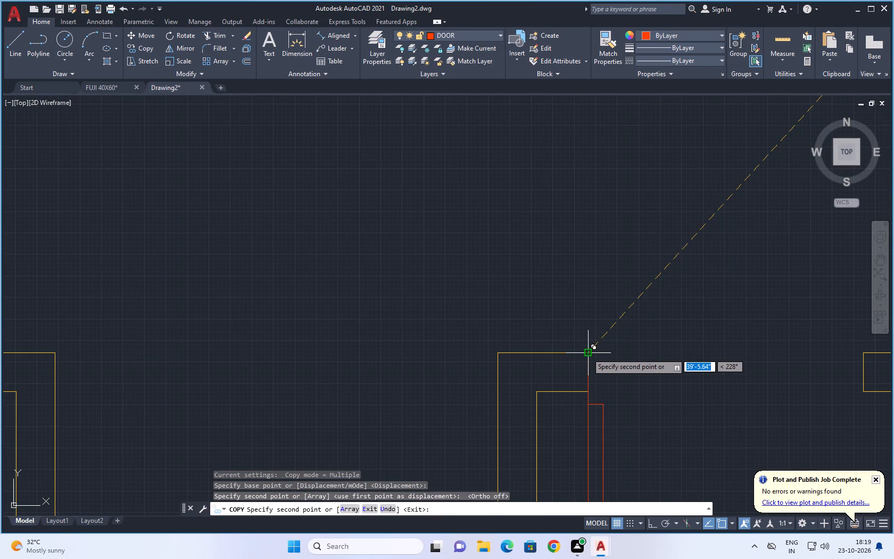
pyautogui.click(586, 353)
pyautogui.scroll(-6, 626, 272)
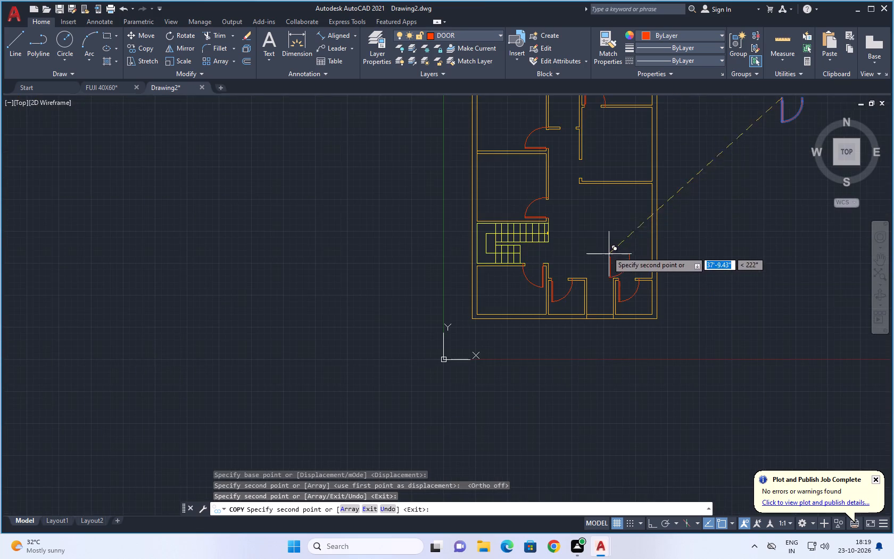
pyautogui.scroll(-1, 738, 239)
pyautogui.moveTo(738, 240); pyautogui.dragTo(629, 316, button='middle')
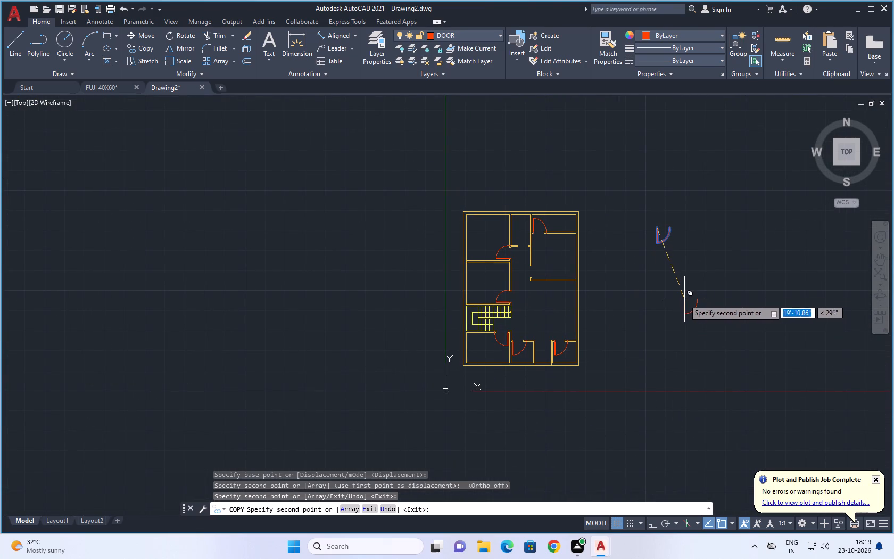
pyautogui.scroll(1, 667, 294)
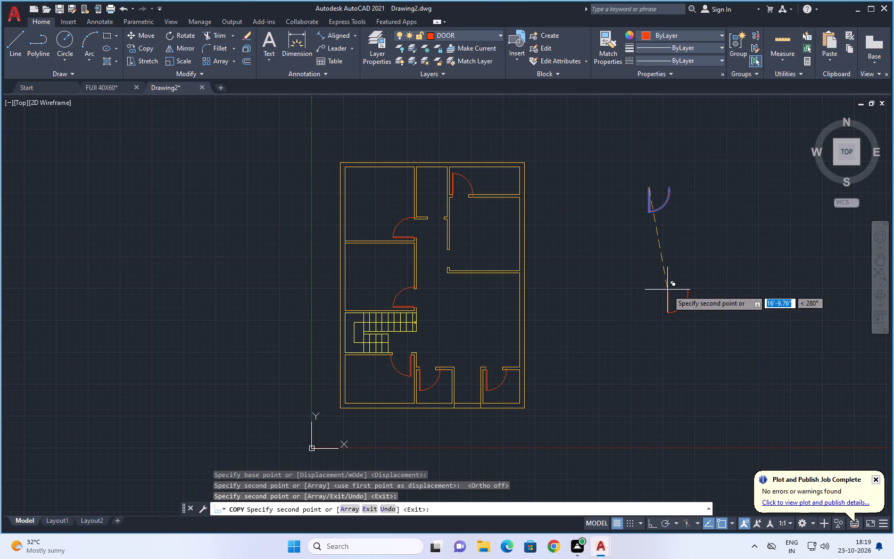
pyautogui.press('Escape')
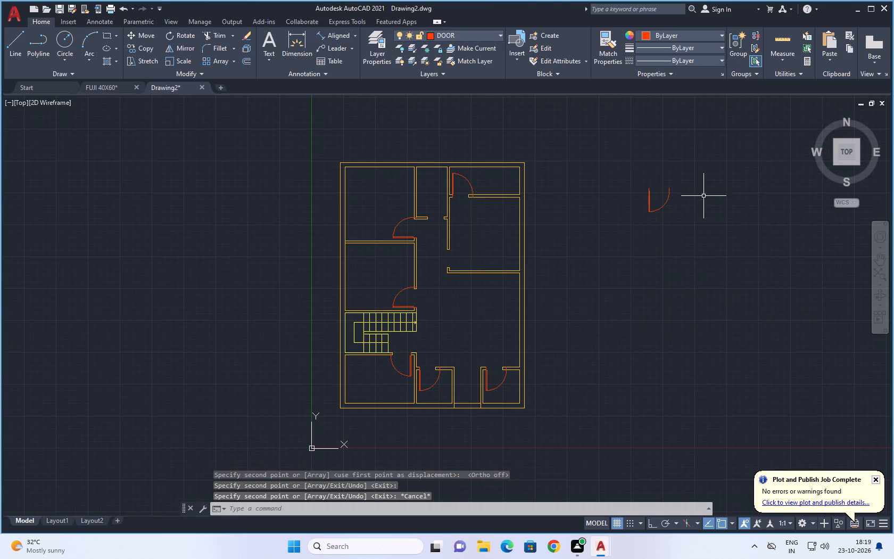
# Rotate the spare door 90° counterclockwise about its hinge end so the leaf points right with the arc above.
pyautogui.click(185, 32)
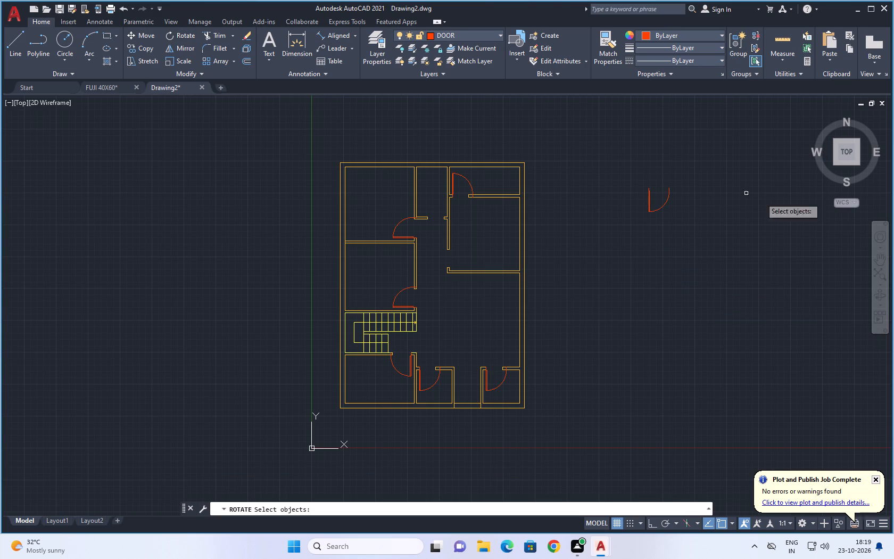
pyautogui.click(689, 160)
pyautogui.click(585, 259)
pyautogui.scroll(2, 640, 181)
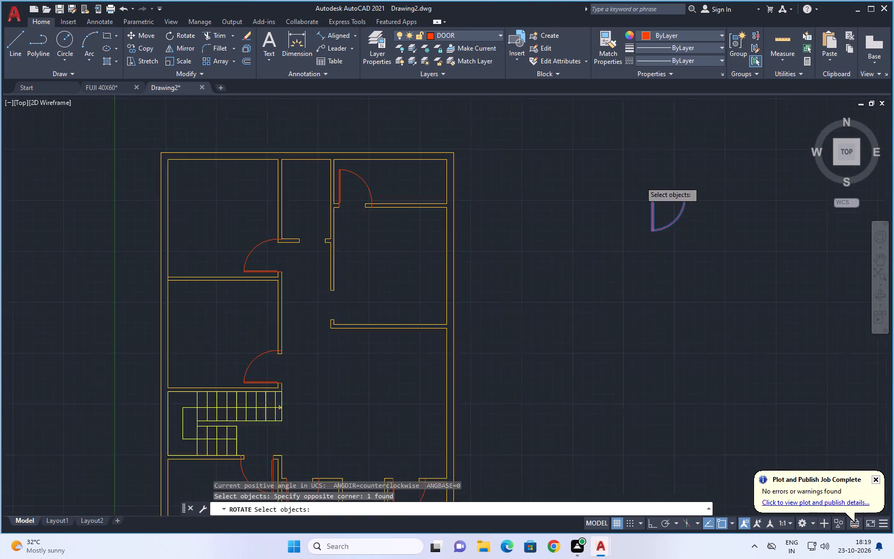
pyautogui.press('space')
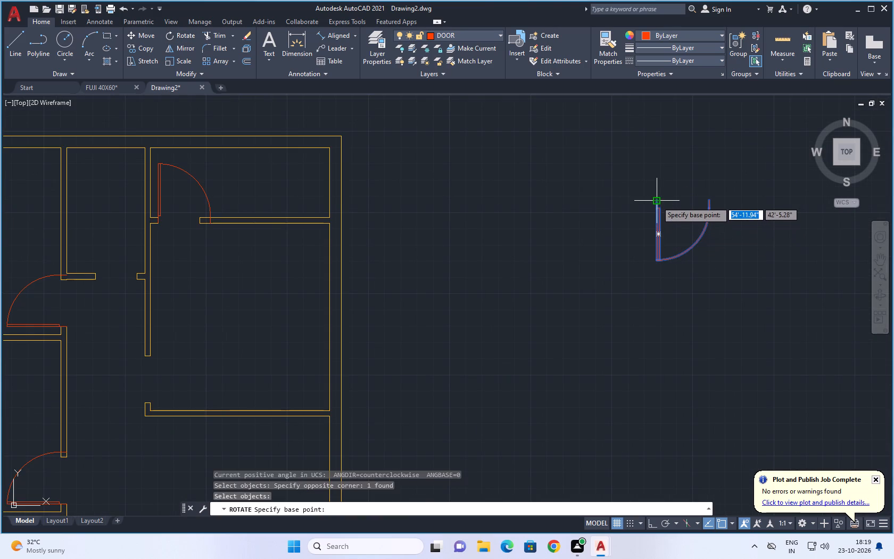
pyautogui.click(657, 201)
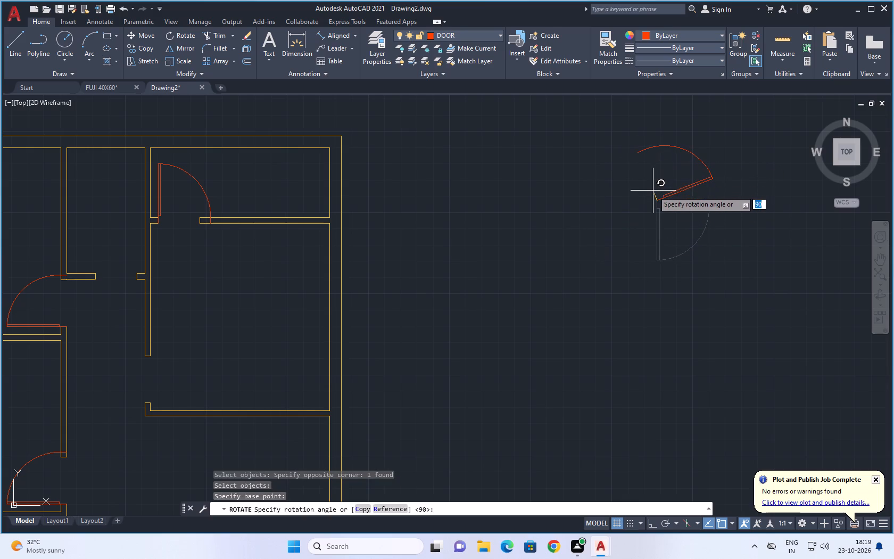
pyautogui.press('F8')
pyautogui.click(668, 178)
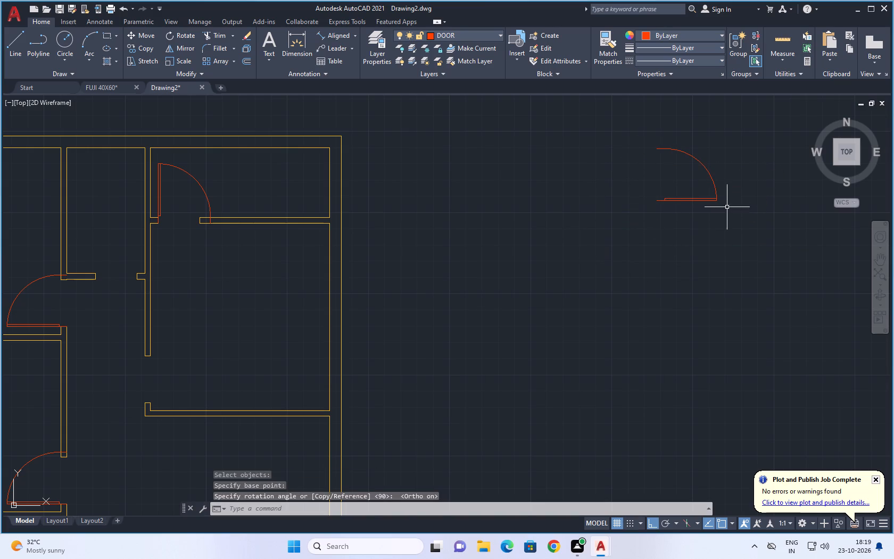
# Copy the spare door by its hinge end to the lower end of the middle-right room's opening in its west wall.
pyautogui.moveTo(752, 136); pyautogui.dragTo(746, 151)
pyautogui.click(618, 248)
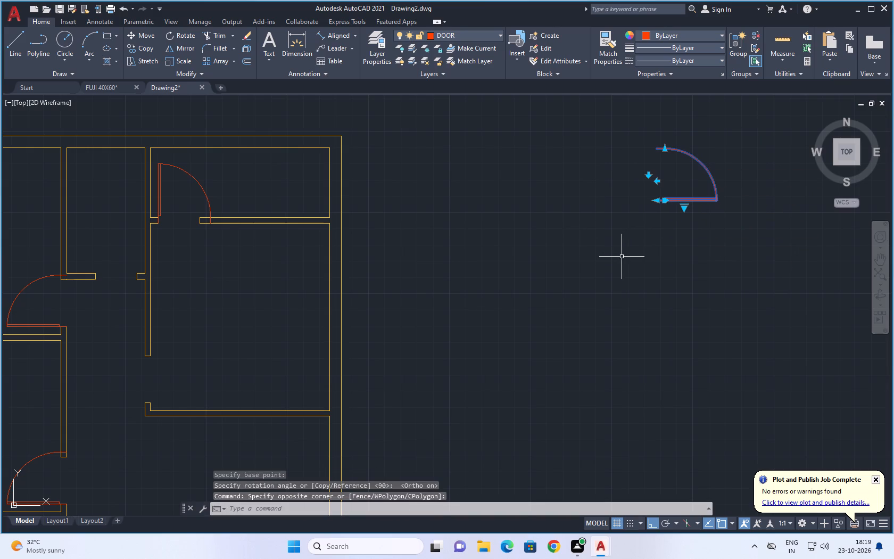
pyautogui.press('c')
pyautogui.press('o')
pyautogui.press('space')
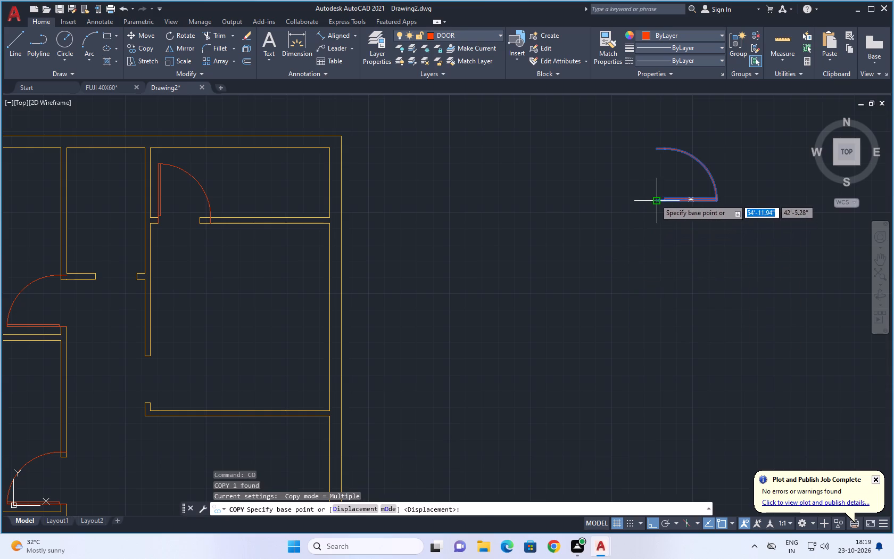
pyautogui.click(655, 199)
pyautogui.scroll(-1, 401, 319)
pyautogui.press('F8')
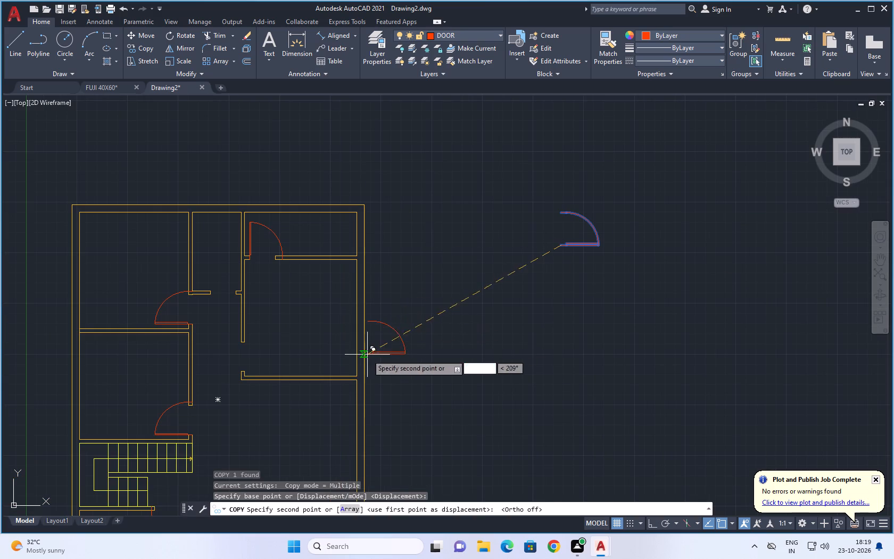
pyautogui.scroll(2, 263, 371)
pyautogui.moveTo(448, 402); pyautogui.dragTo(608, 371, button='middle')
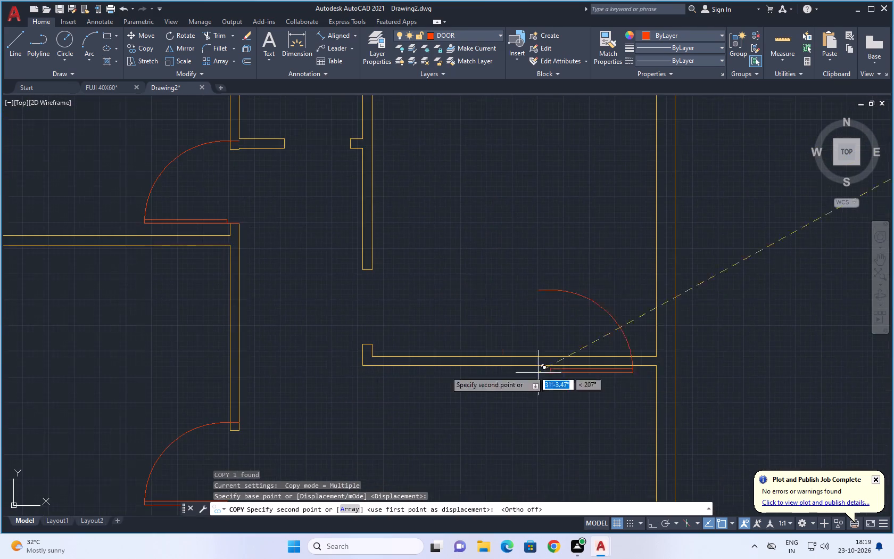
pyautogui.scroll(3, 402, 349)
pyautogui.click(233, 334)
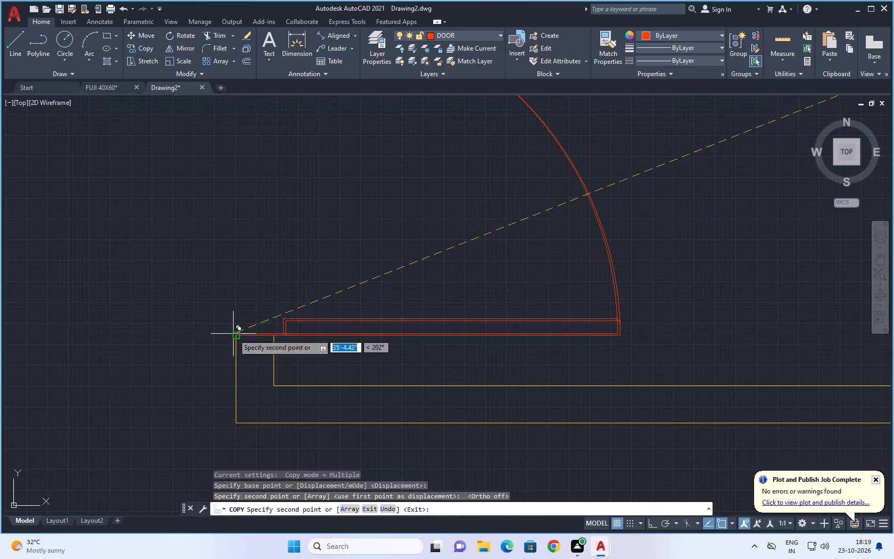
pyautogui.scroll(-6, 472, 299)
pyautogui.press('Escape')
pyautogui.press('Escape')
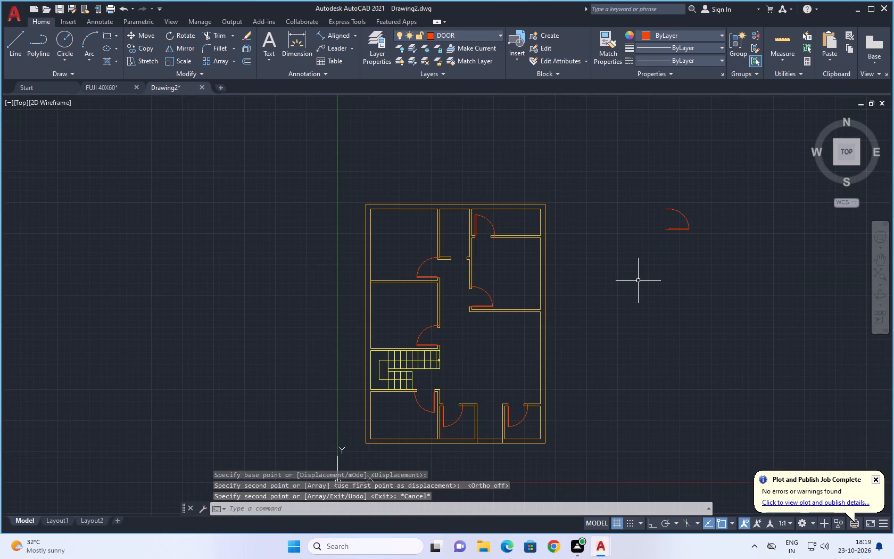
# Rotate the spare door 90° counterclockwise about its hinge end so the leaf stands upright with the arc on its left.
pyautogui.click(706, 198)
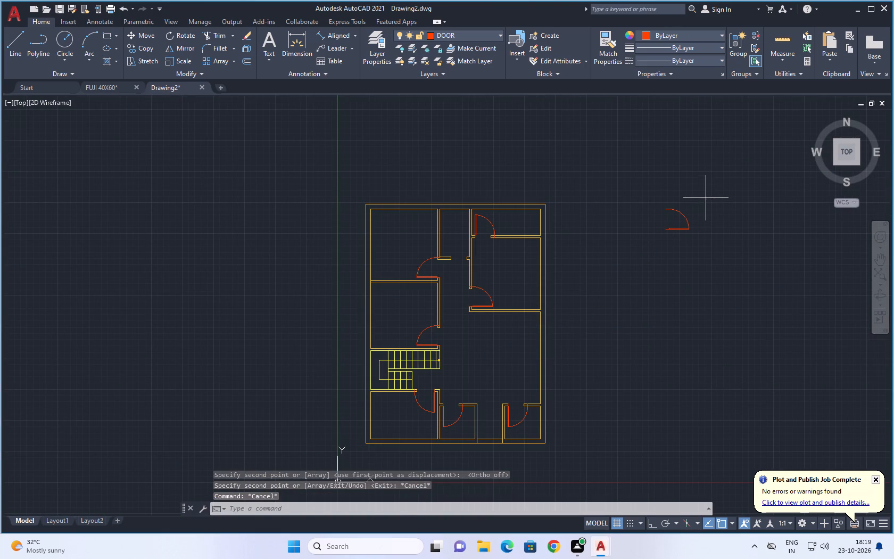
pyautogui.click(646, 258)
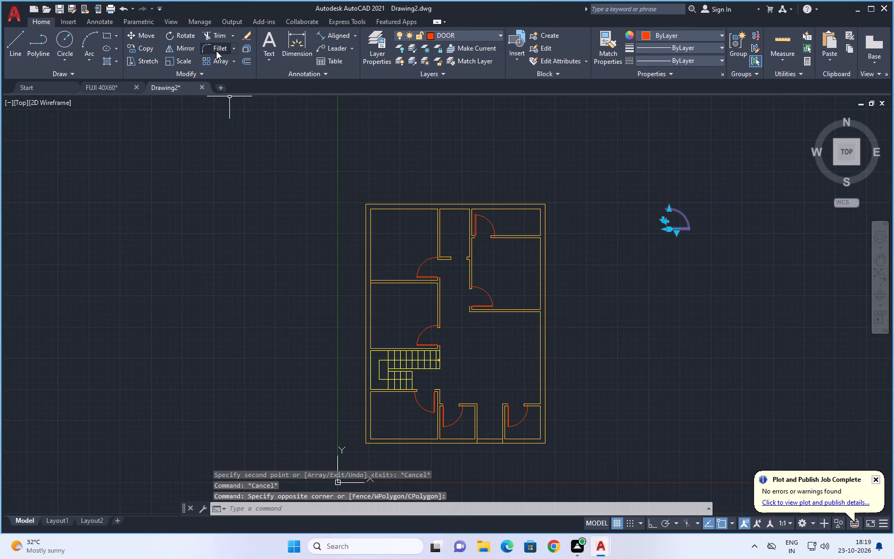
pyautogui.click(178, 36)
pyautogui.scroll(2, 677, 245)
pyautogui.click(645, 211)
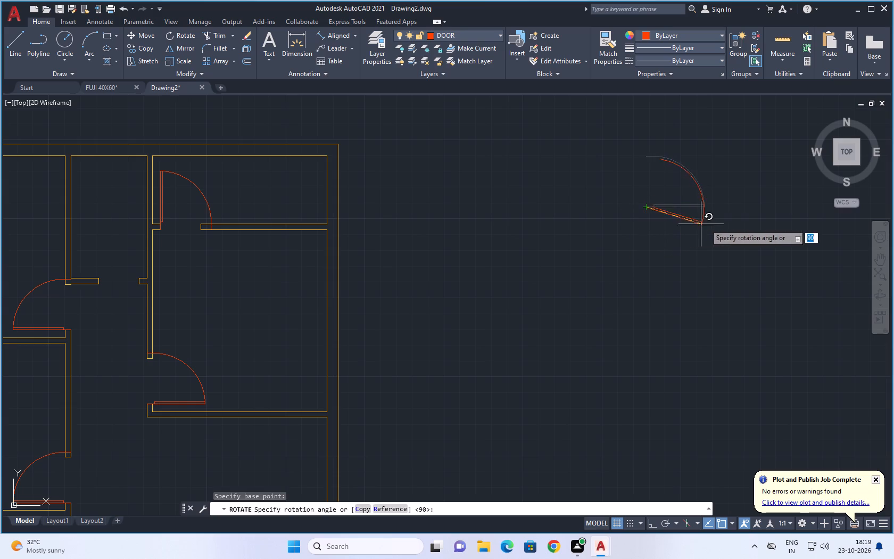
pyautogui.click(645, 150)
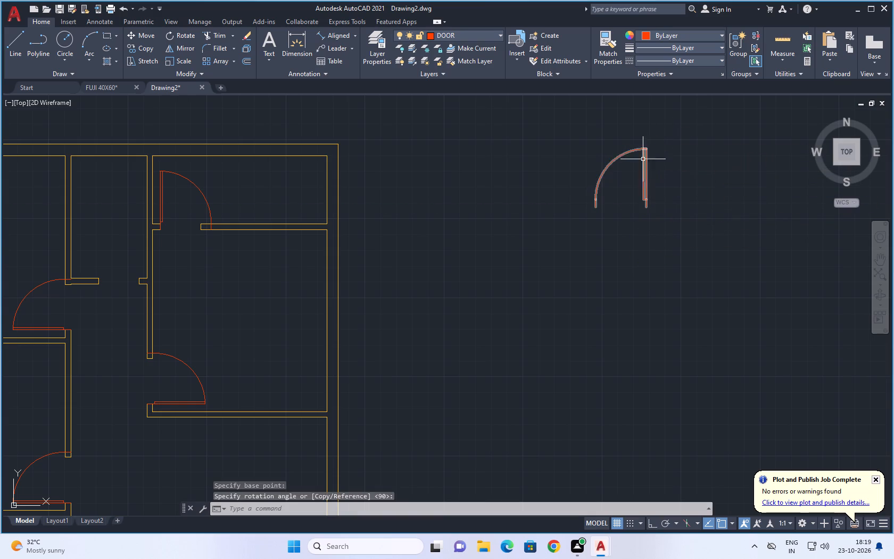
# Copy the rotated door by its hinge end to the right end of the small top-middle room's opening.
pyautogui.click(697, 143)
pyautogui.click(529, 249)
pyautogui.press('c')
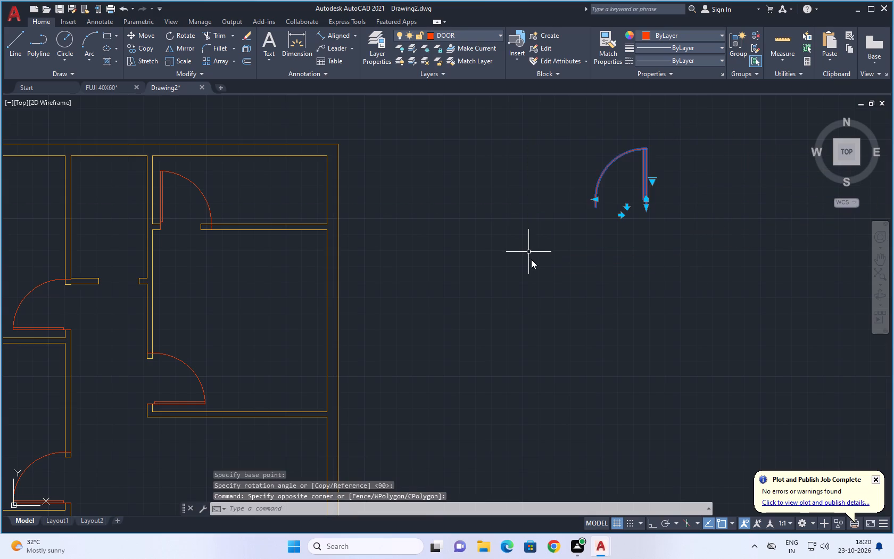
pyautogui.press('o')
pyautogui.press('space')
pyautogui.scroll(2, 640, 219)
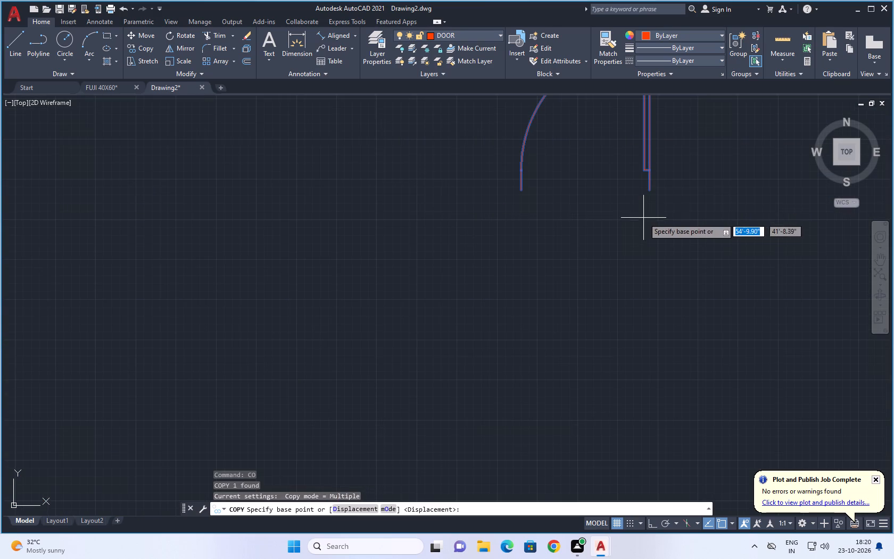
pyautogui.click(647, 193)
pyautogui.scroll(-2, 199, 359)
pyautogui.moveTo(231, 363); pyautogui.dragTo(530, 363, button='middle')
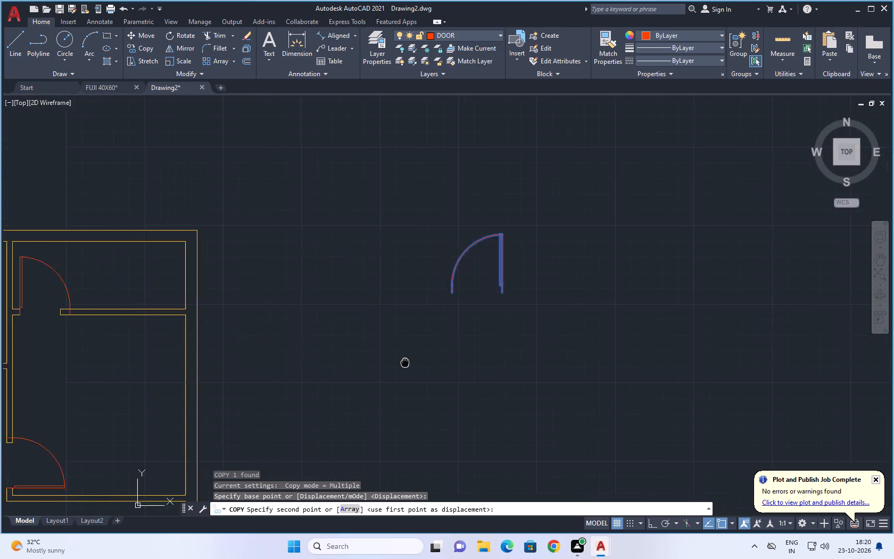
pyautogui.moveTo(530, 363); pyautogui.dragTo(742, 356, button='middle')
pyautogui.scroll(3, 373, 343)
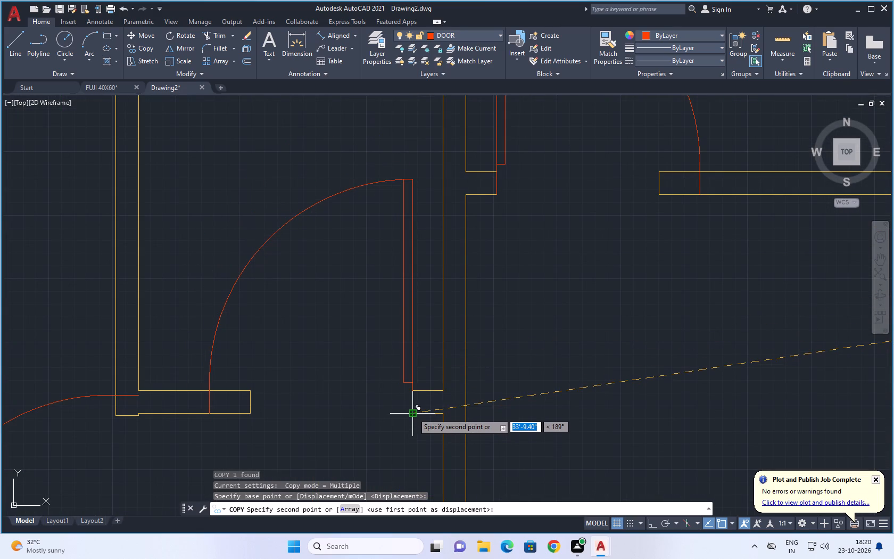
pyautogui.click(413, 413)
pyautogui.scroll(-6, 368, 398)
pyautogui.press('Escape')
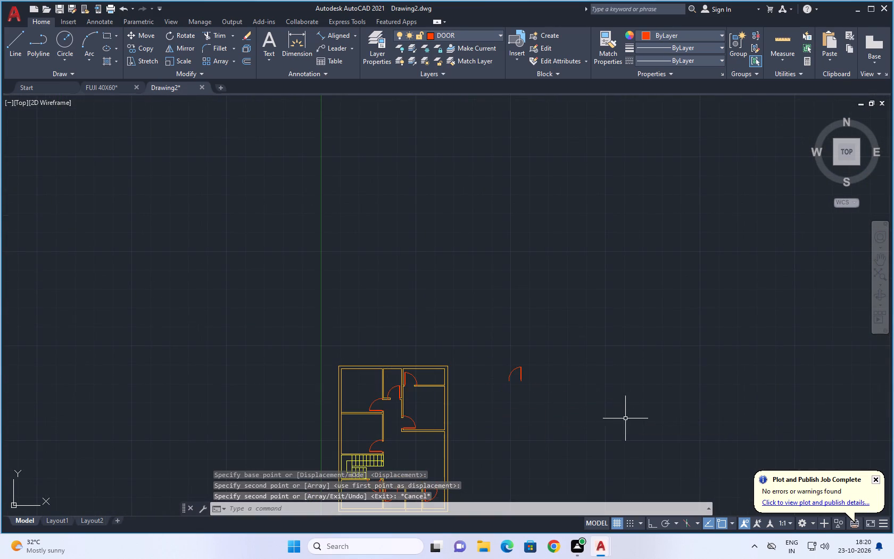
# Mirror the spare door about a vertical line through its arc's free end, keeping the source object, to form a double door.
pyautogui.moveTo(609, 418); pyautogui.dragTo(620, 286, button='middle')
pyautogui.moveTo(531, 347); pyautogui.dragTo(536, 303, button='middle')
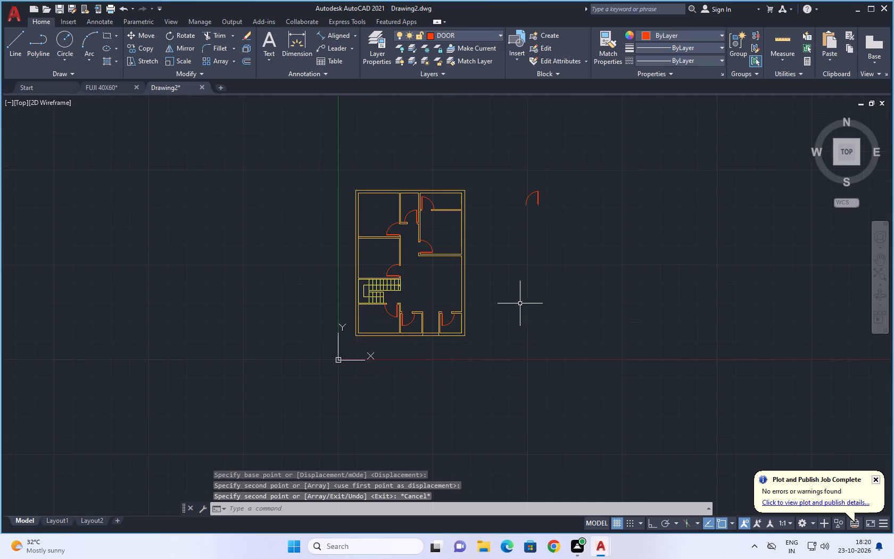
pyautogui.scroll(1, 519, 304)
pyautogui.moveTo(520, 305); pyautogui.dragTo(534, 392, button='middle')
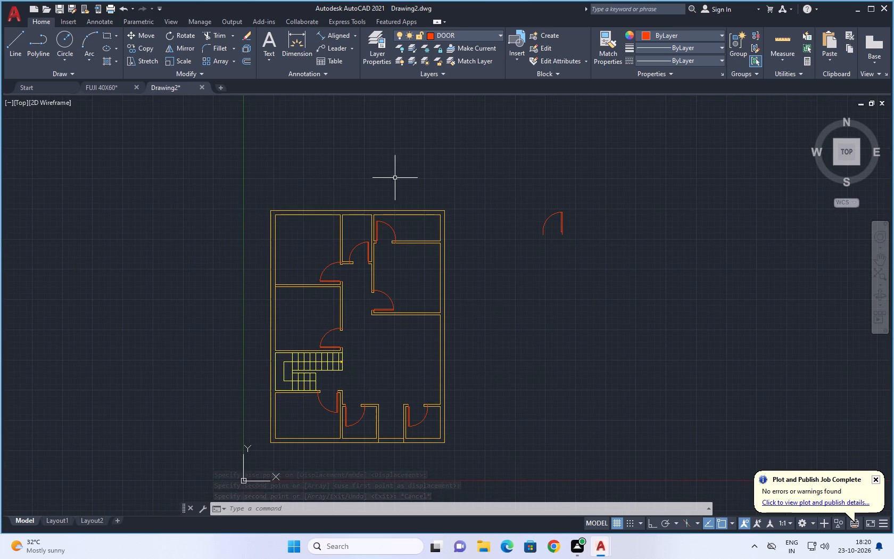
pyautogui.moveTo(618, 187); pyautogui.dragTo(608, 193)
pyautogui.click(523, 267)
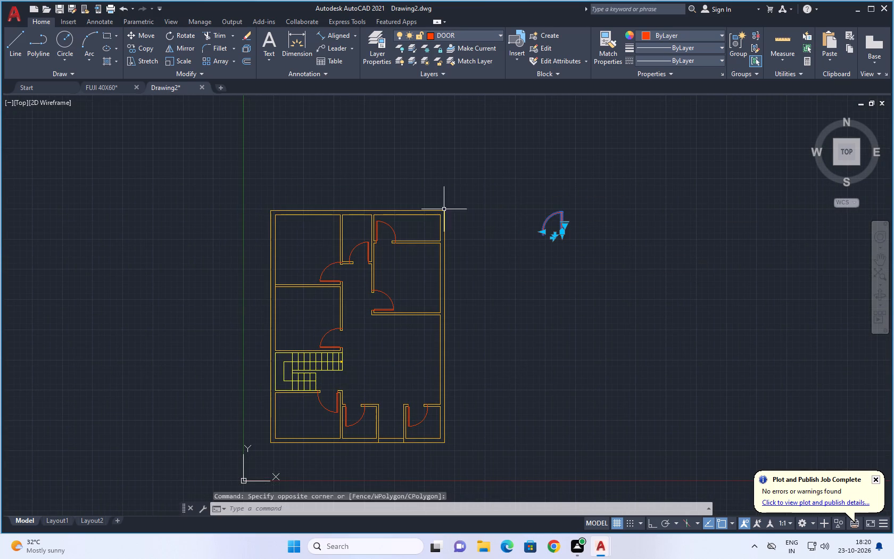
pyautogui.click(185, 50)
pyautogui.scroll(3, 514, 227)
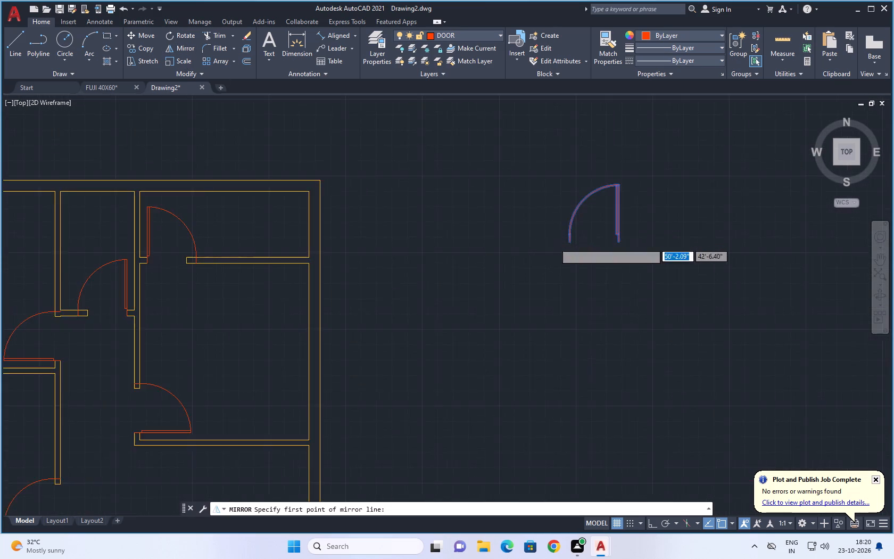
pyautogui.click(576, 244)
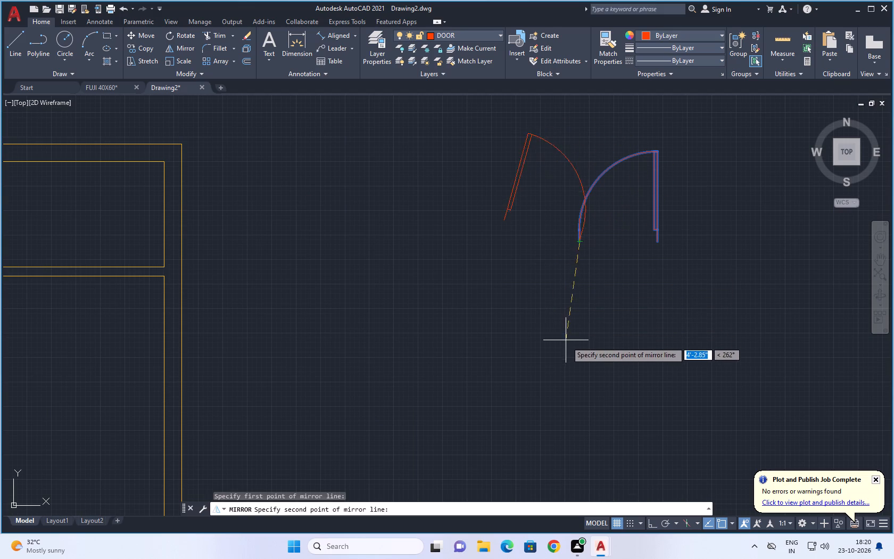
pyautogui.click(578, 384)
pyautogui.scroll(-1, 631, 329)
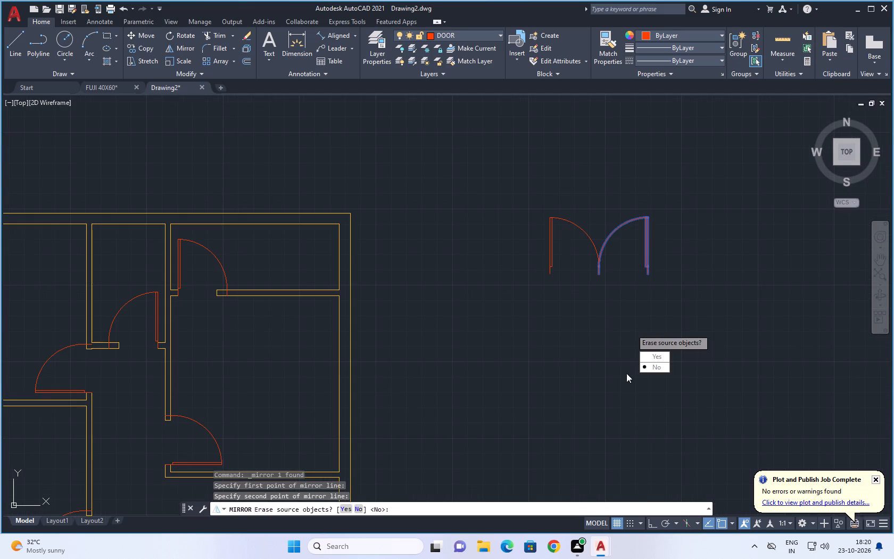
pyautogui.moveTo(651, 365); pyautogui.dragTo(578, 384)
# Copy the double door by its left hinge end to the inner left corner of the entrance opening in the bottom wall.
pyautogui.click(665, 170)
pyautogui.click(473, 382)
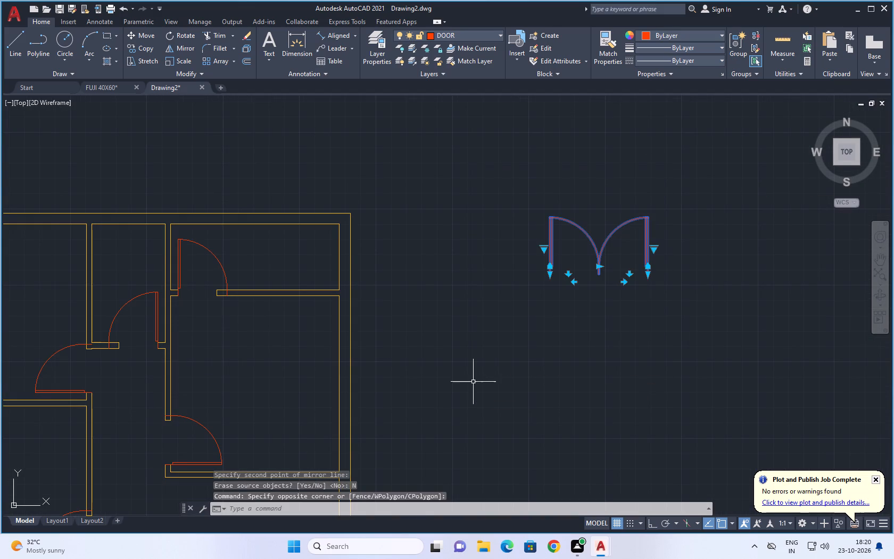
pyautogui.press('c')
pyautogui.press('o')
pyautogui.press('space')
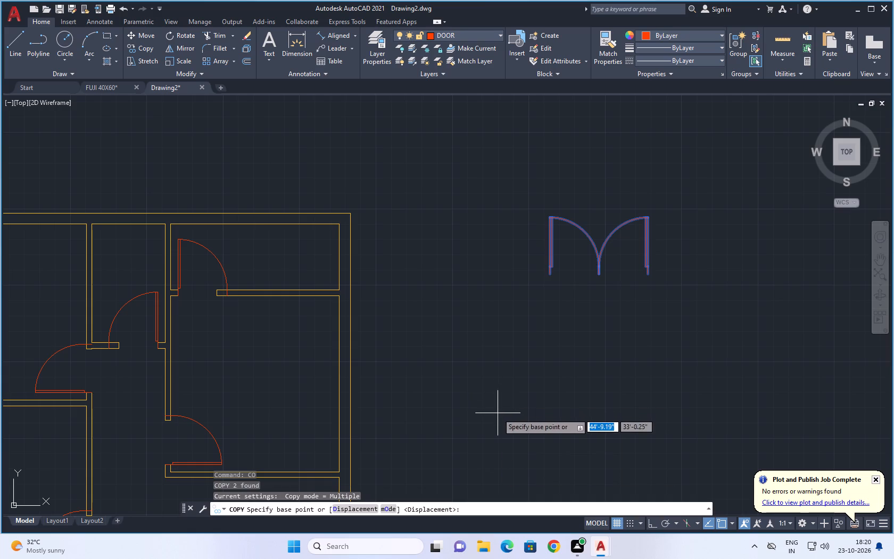
pyautogui.click(550, 278)
pyautogui.scroll(-2, 399, 387)
pyautogui.moveTo(404, 400); pyautogui.dragTo(481, 232, button='middle')
pyautogui.scroll(4, 392, 374)
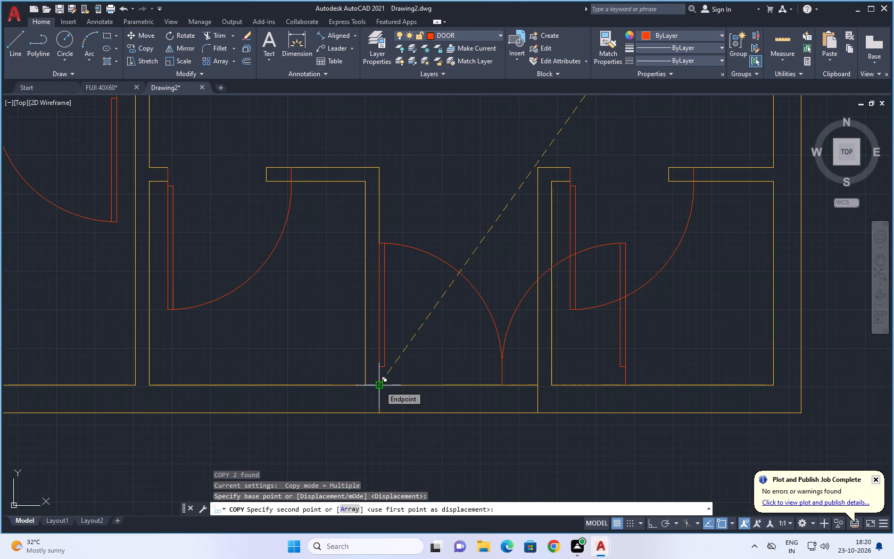
pyautogui.click(379, 385)
pyautogui.scroll(-2, 451, 418)
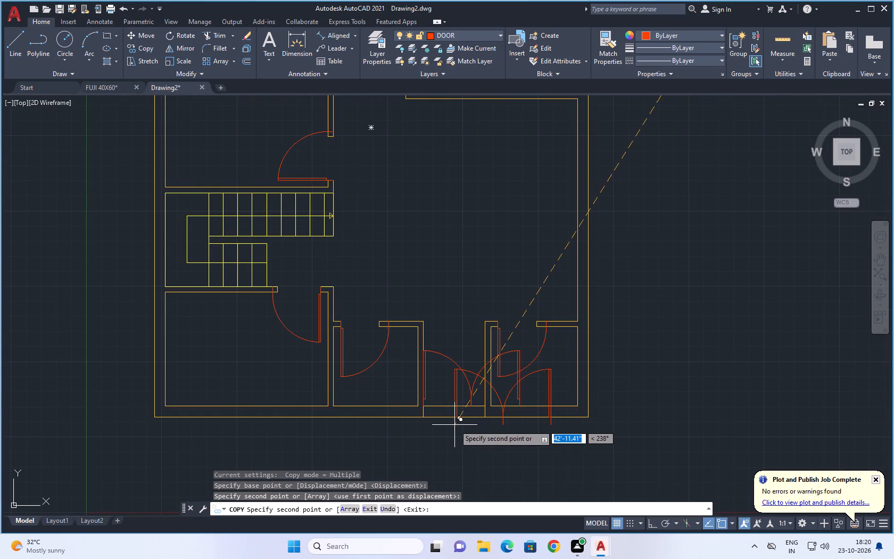
pyautogui.press('Escape')
pyautogui.press('Escape')
# Scale the top-left room's door by reference about its hinge end, from its arc end to the opening's upper wall end.
pyautogui.scroll(-1, 678, 340)
pyautogui.moveTo(691, 302); pyautogui.dragTo(617, 512, button='middle')
pyautogui.scroll(-1, 683, 310)
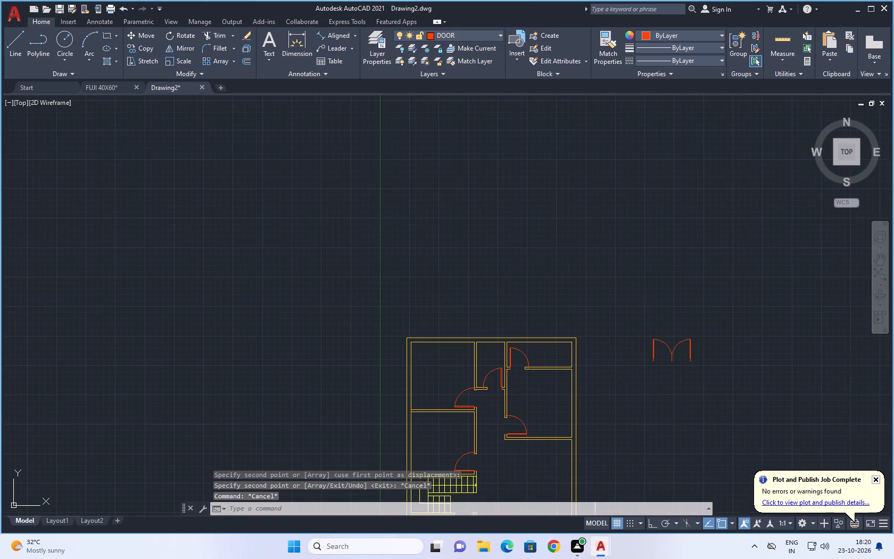
pyautogui.moveTo(493, 425); pyautogui.dragTo(499, 337, button='middle')
pyautogui.scroll(2, 446, 309)
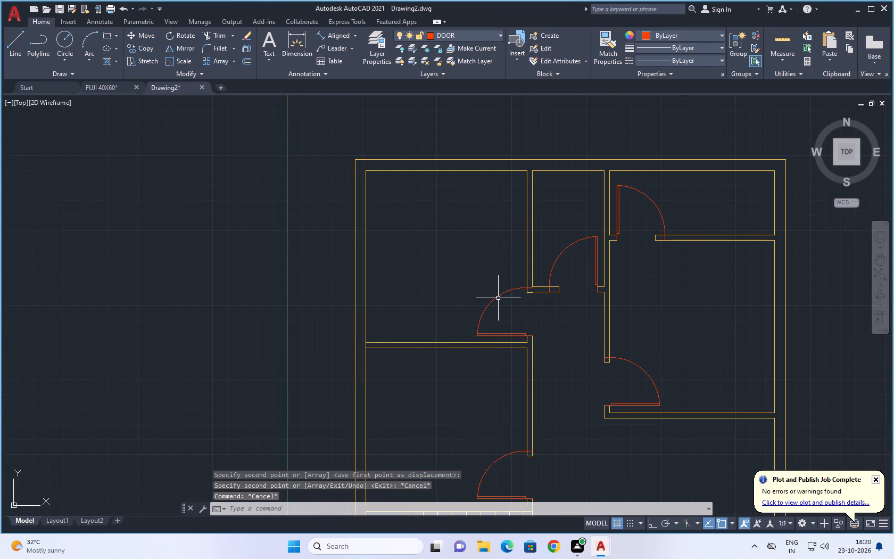
pyautogui.click(498, 297)
pyautogui.press('s')
pyautogui.press('c')
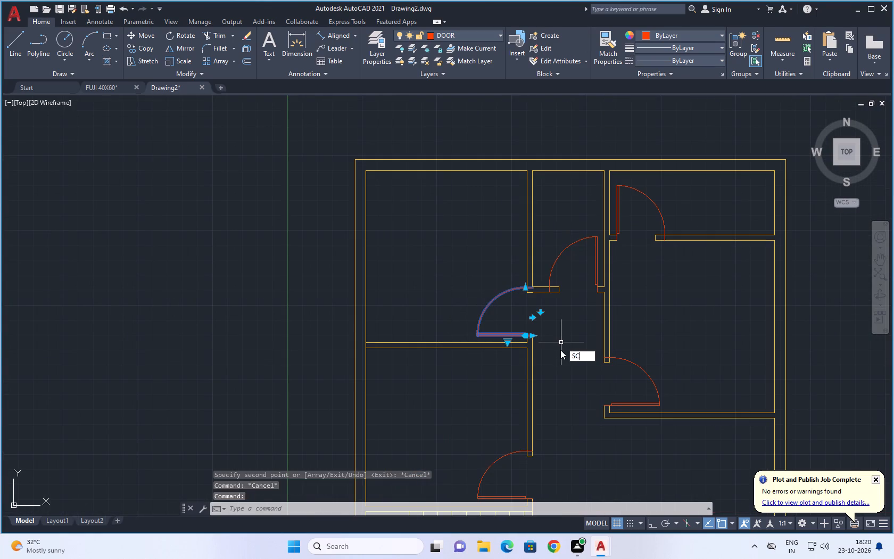
pyautogui.press('space')
pyautogui.scroll(3, 537, 334)
pyautogui.click(517, 344)
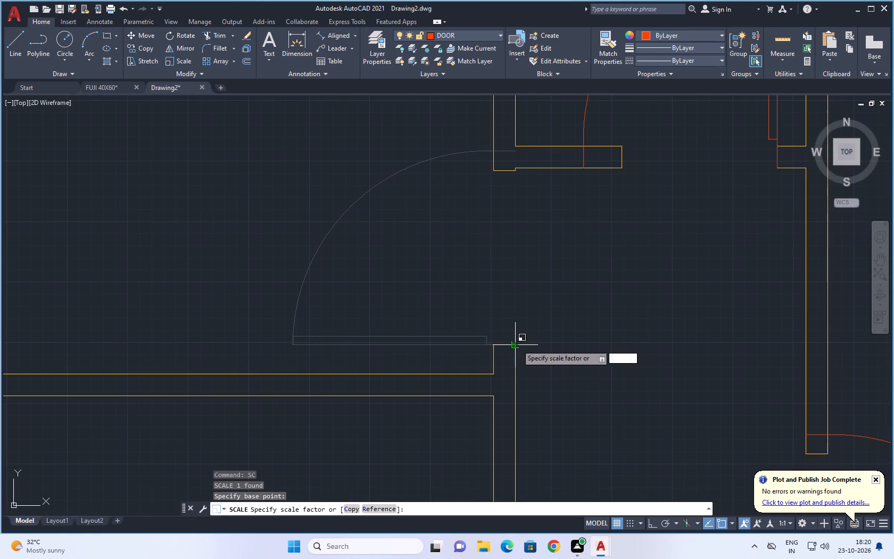
pyautogui.press('r')
pyautogui.press('space')
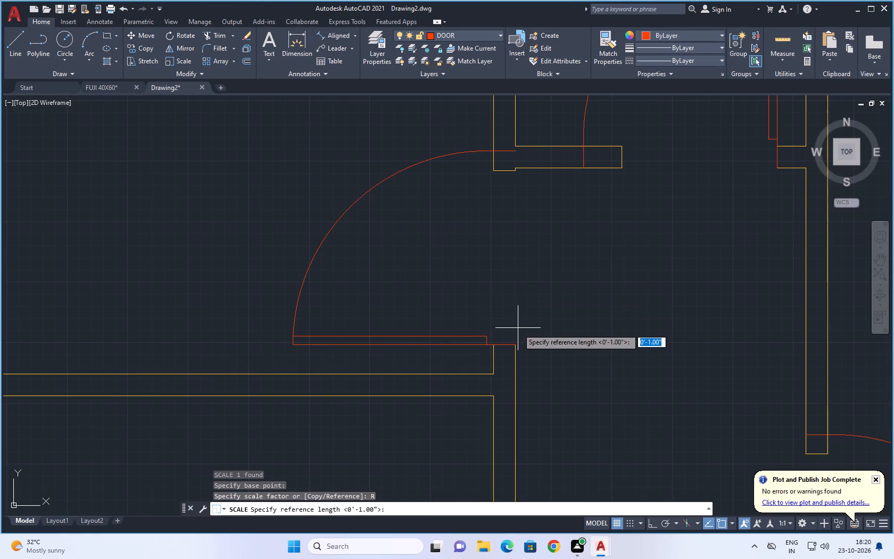
pyautogui.click(515, 350)
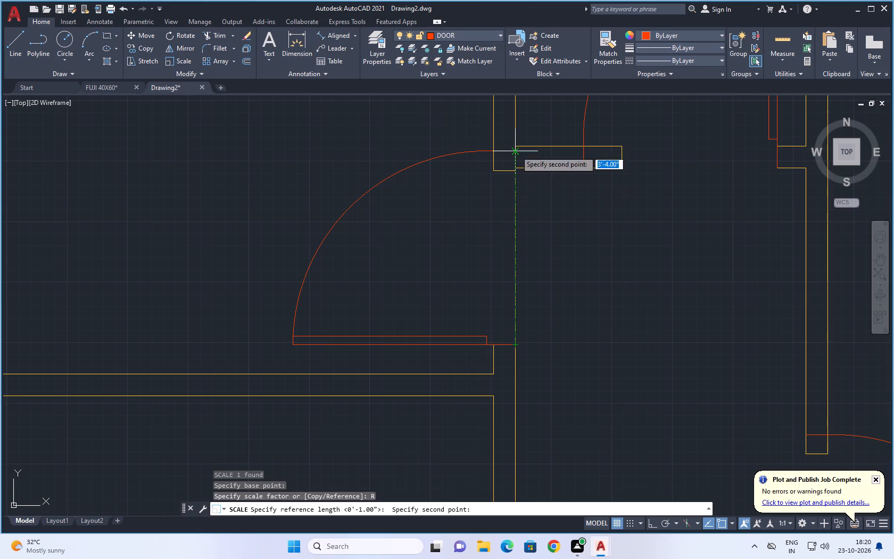
pyautogui.click(516, 150)
pyautogui.click(516, 172)
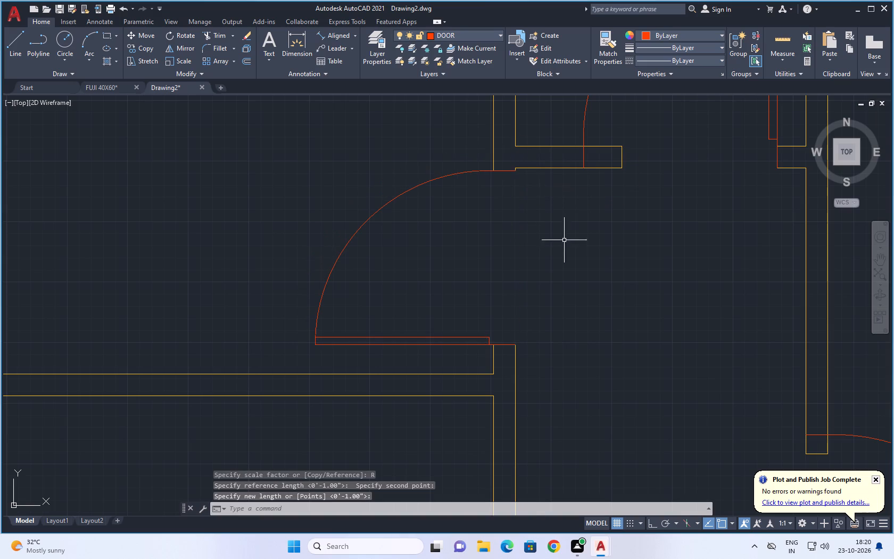
# Scale the small top-middle room's door by reference about its hinge end, from its arc end to the opening's left wall end.
pyautogui.scroll(-1, 570, 257)
pyautogui.moveTo(573, 343); pyautogui.dragTo(549, 242, button='middle')
pyautogui.scroll(-2, 571, 245)
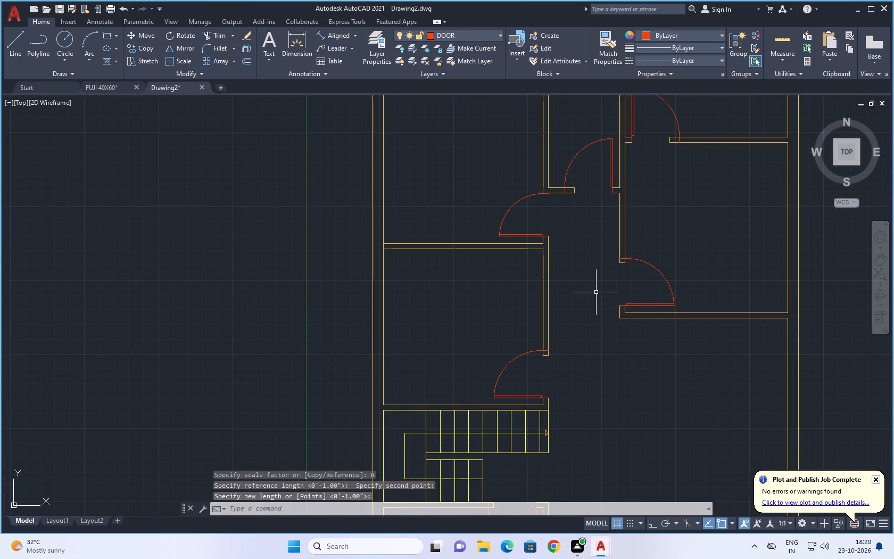
pyautogui.moveTo(592, 292); pyautogui.dragTo(473, 304, button='middle')
pyautogui.moveTo(479, 275); pyautogui.dragTo(463, 386, button='middle')
pyautogui.scroll(2, 475, 280)
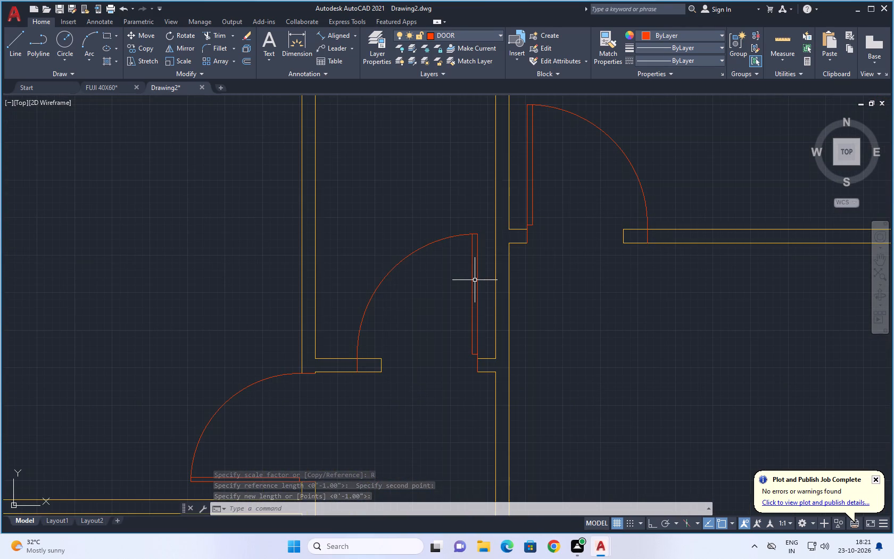
pyautogui.click(473, 278)
pyautogui.press('s')
pyautogui.press('c')
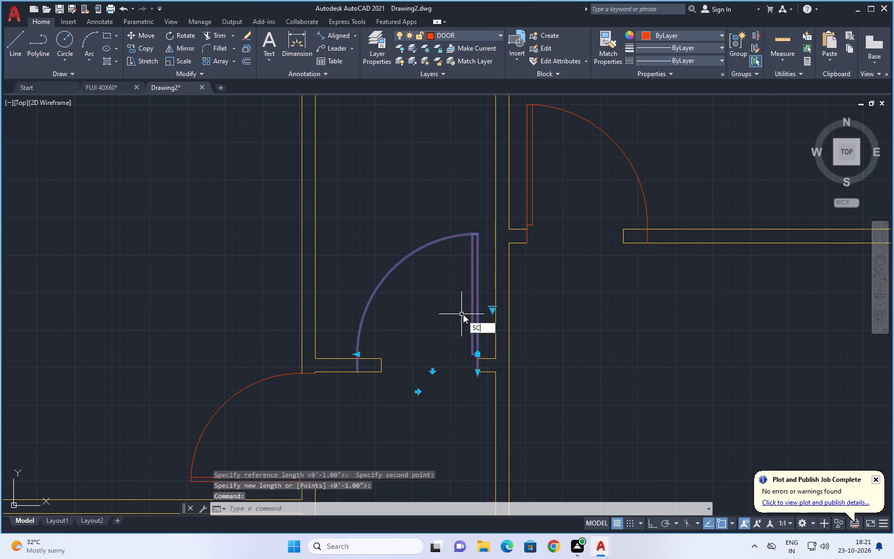
pyautogui.press('space')
pyautogui.click(480, 370)
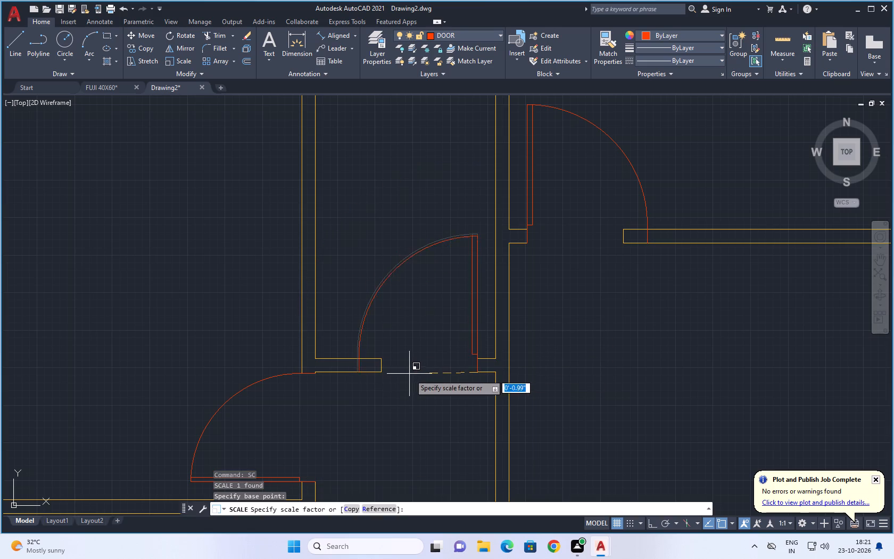
pyautogui.press('r')
pyautogui.press('space')
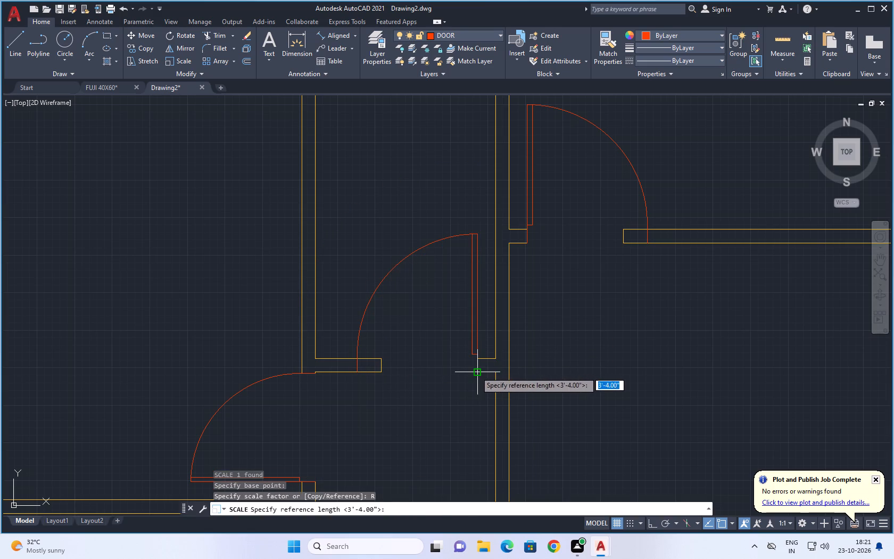
pyautogui.click(476, 372)
pyautogui.click(359, 372)
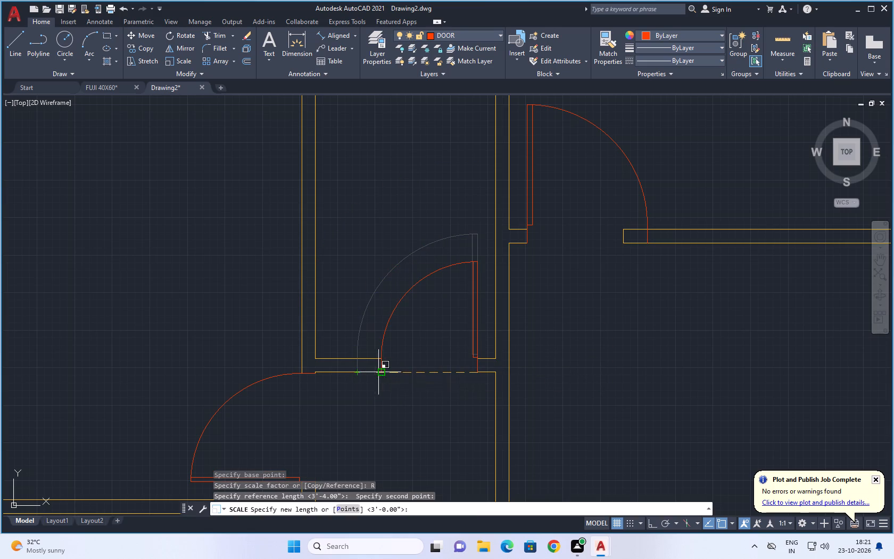
pyautogui.click(382, 372)
# Scale the door of the room above the staircase by reference about its hinge end, from its arc end to the opening's upper wall end.
pyautogui.scroll(-3, 428, 414)
pyautogui.moveTo(425, 438); pyautogui.dragTo(423, 250, button='middle')
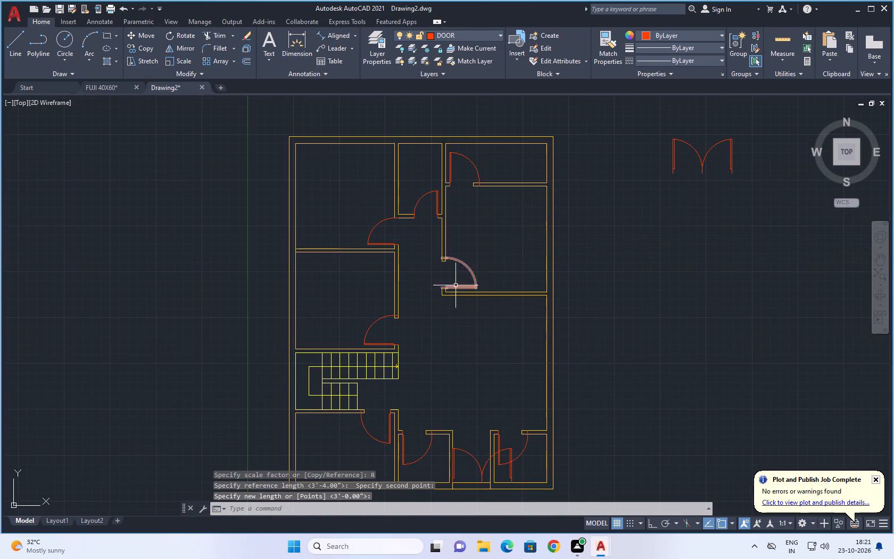
pyautogui.scroll(1, 458, 282)
pyautogui.scroll(1, 328, 373)
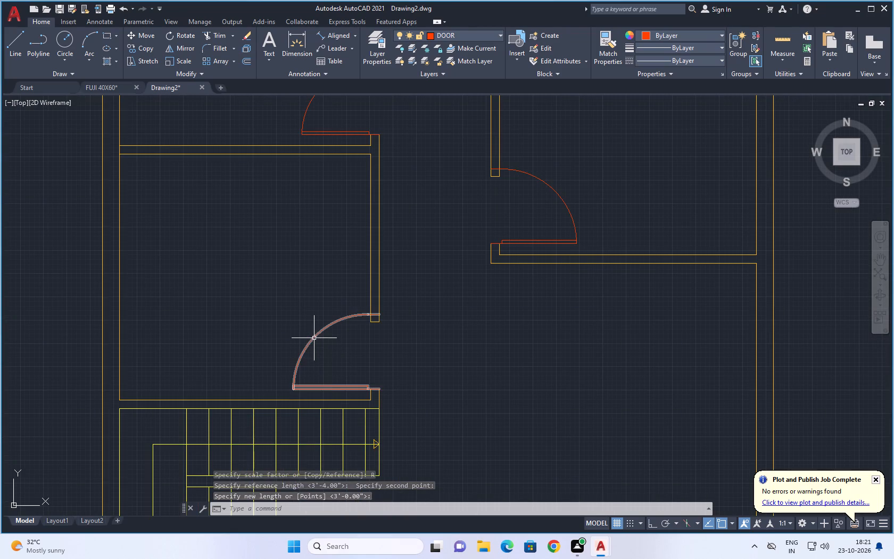
pyautogui.click(314, 337)
pyautogui.press('s')
pyautogui.write('C')
pyautogui.press('space')
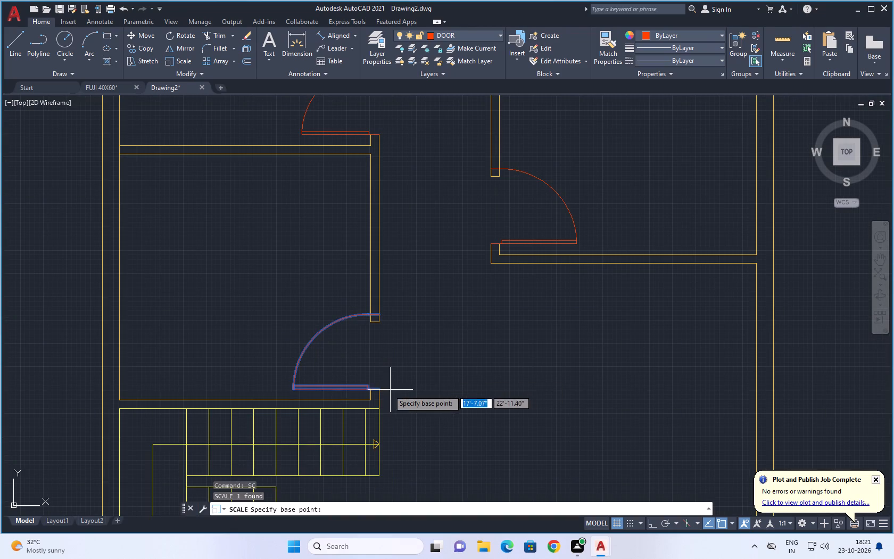
pyautogui.click(379, 390)
pyautogui.press('e')
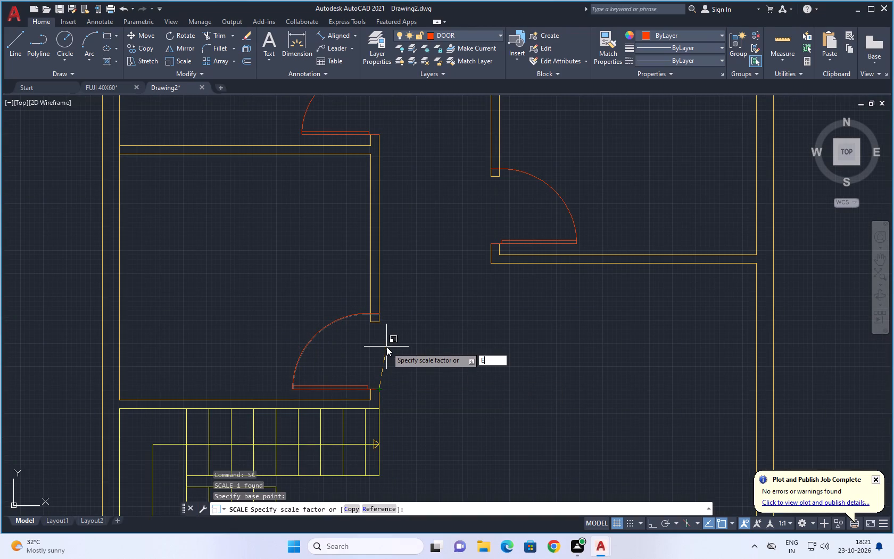
pyautogui.press('BackSpace')
pyautogui.write('R')
pyautogui.press('space')
pyautogui.click(380, 388)
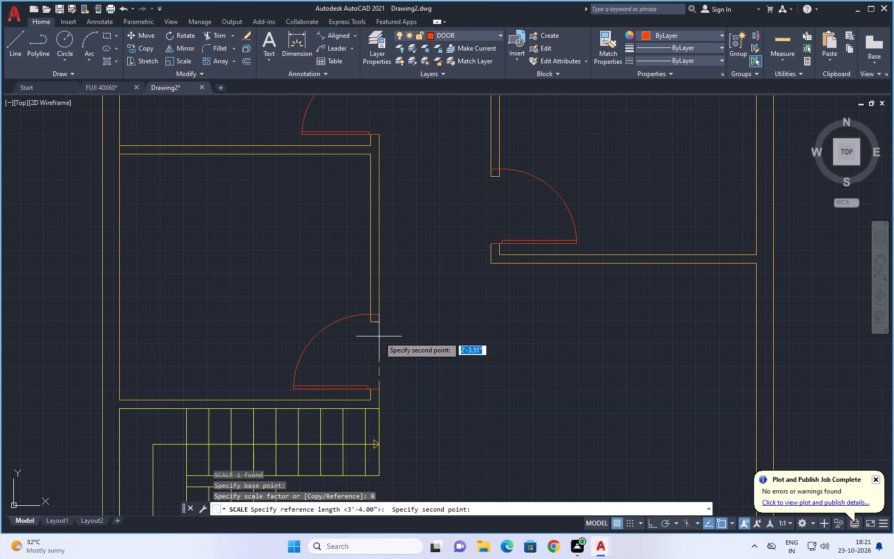
pyautogui.click(378, 316)
pyautogui.click(378, 325)
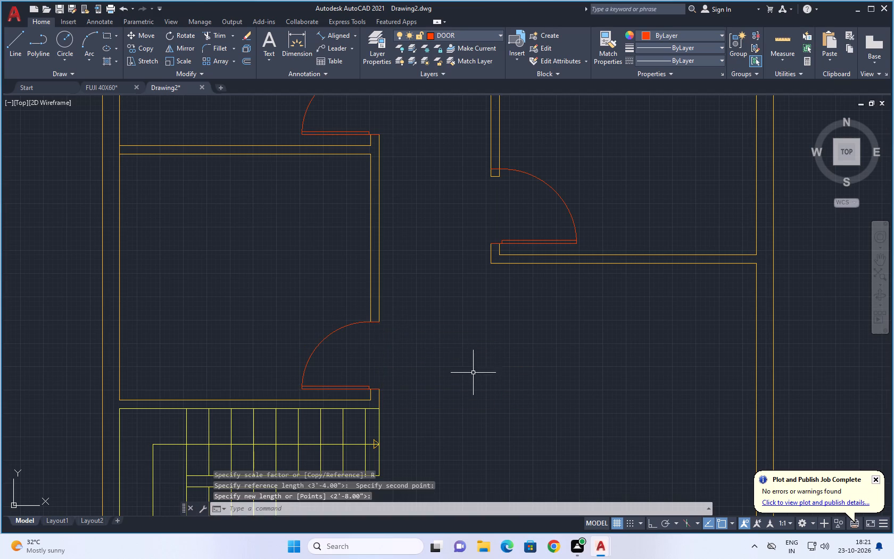
# Scale the door of the room below the staircase by reference about its hinge end, from its arc end to the opening's left wall end.
pyautogui.scroll(-2, 473, 383)
pyautogui.moveTo(475, 385); pyautogui.dragTo(476, 241, button='middle')
pyautogui.scroll(3, 430, 345)
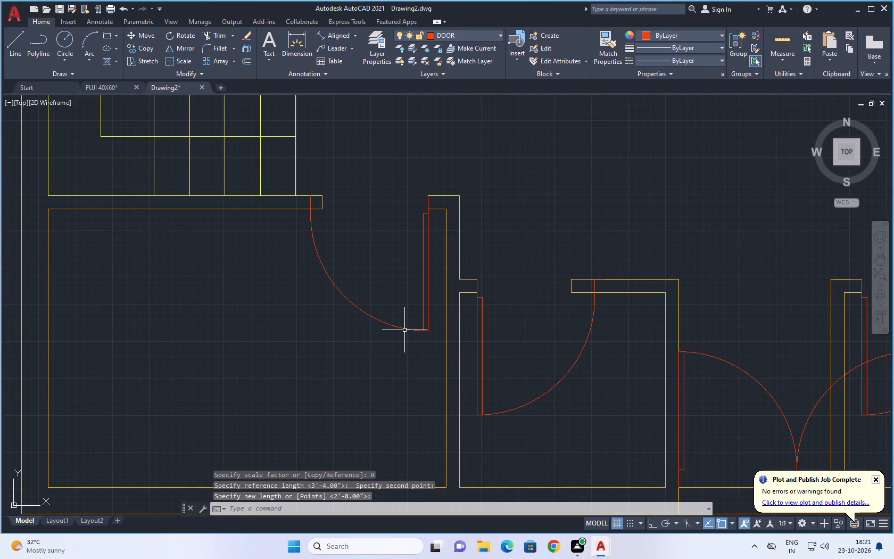
pyautogui.click(406, 327)
pyautogui.write('SC')
pyautogui.press('space')
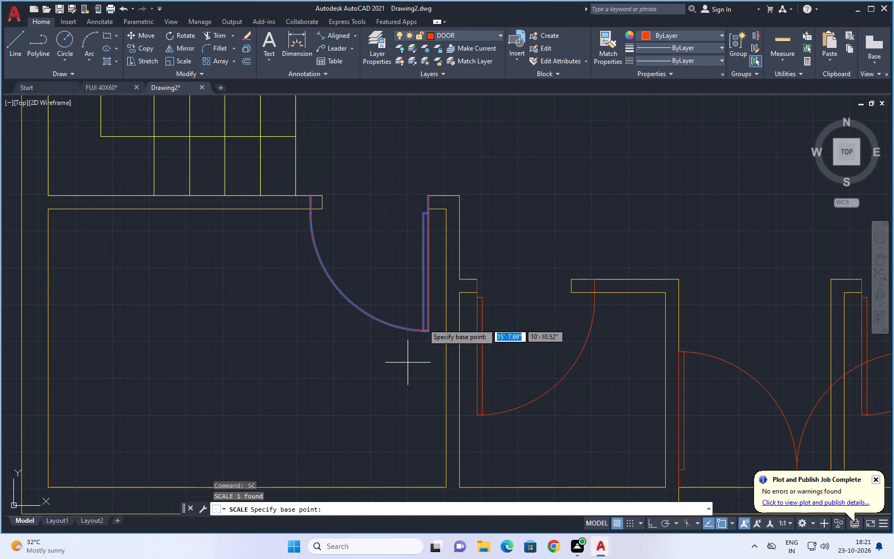
pyautogui.click(427, 197)
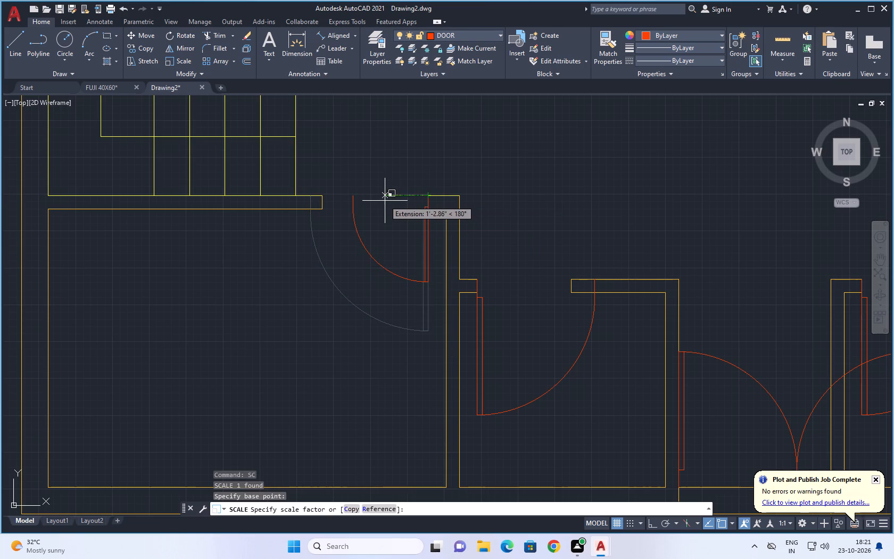
pyautogui.press('r')
pyautogui.press('space')
pyautogui.click(428, 193)
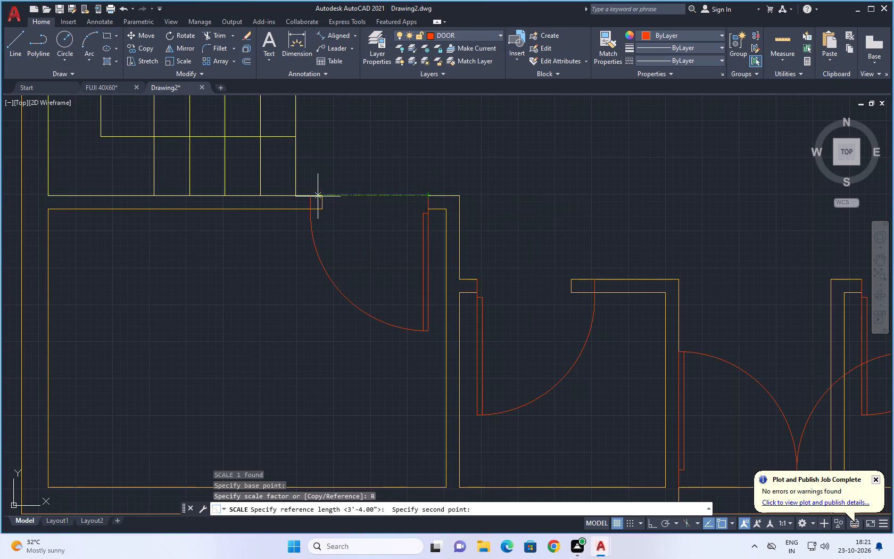
pyautogui.click(313, 196)
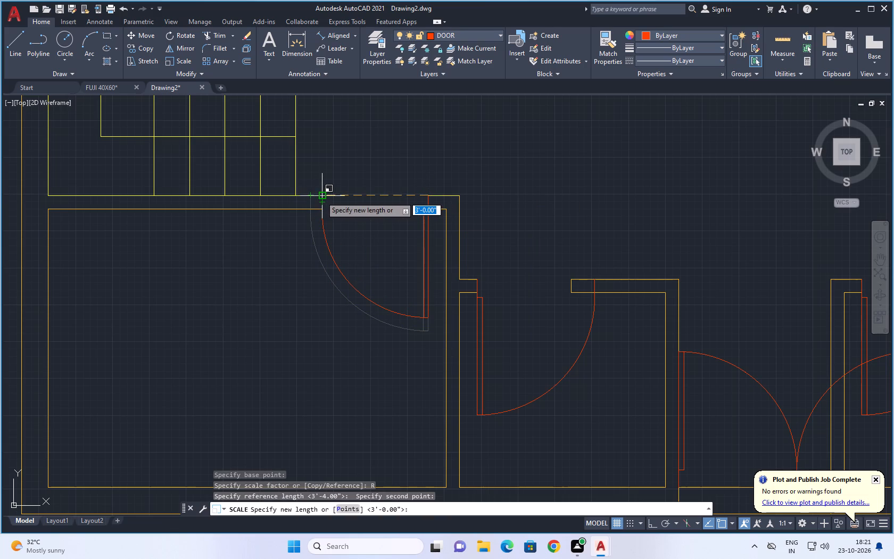
pyautogui.click(321, 196)
# Scale the door of the small room left of the entrance by reference about its hinge end, down to the opening's right wall end.
pyautogui.scroll(-2, 451, 189)
pyautogui.moveTo(512, 193); pyautogui.dragTo(450, 210, button='middle')
pyautogui.scroll(1, 436, 272)
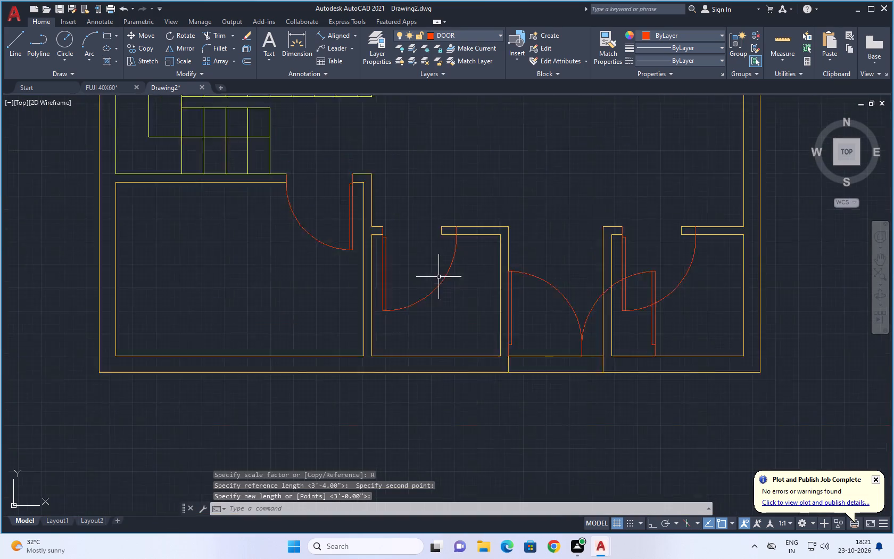
pyautogui.scroll(1, 440, 278)
pyautogui.click(443, 278)
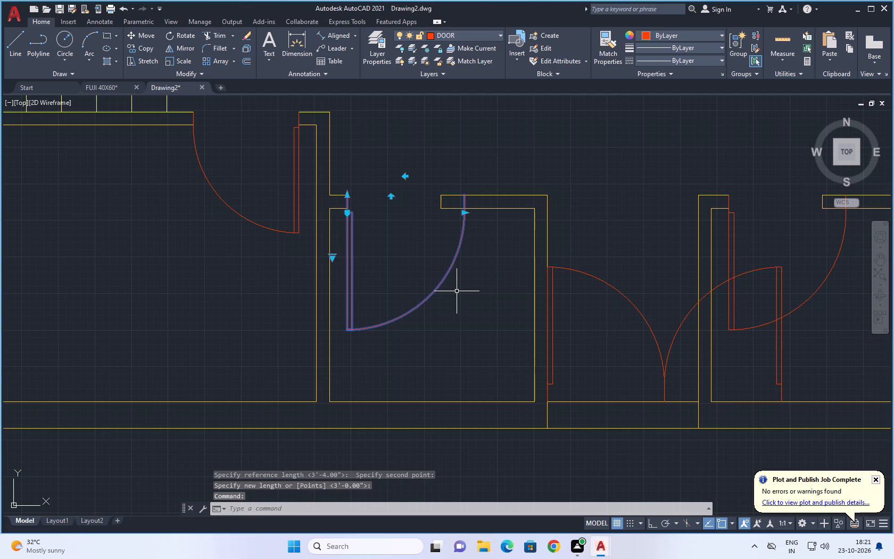
pyautogui.press('s')
pyautogui.write('C')
pyautogui.press('space')
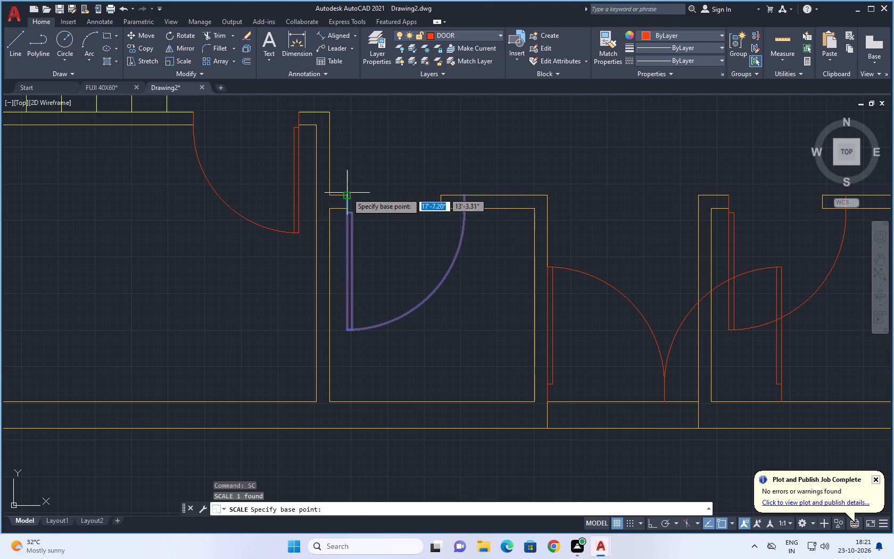
pyautogui.click(347, 193)
pyautogui.press('r')
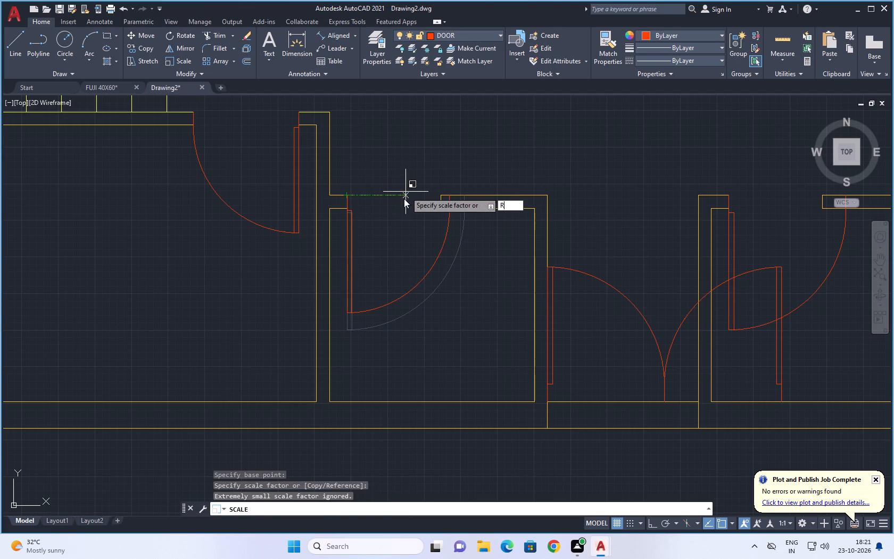
pyautogui.press('space')
pyautogui.click(348, 193)
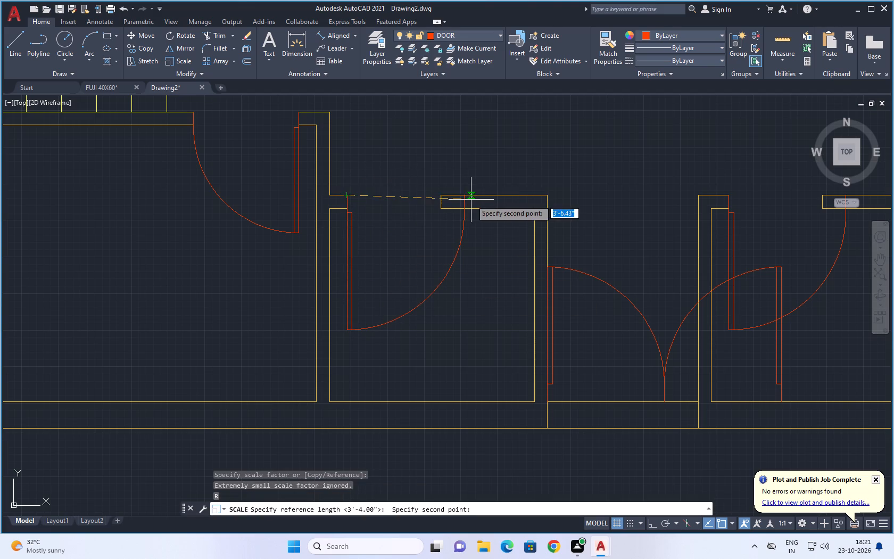
pyautogui.click(465, 198)
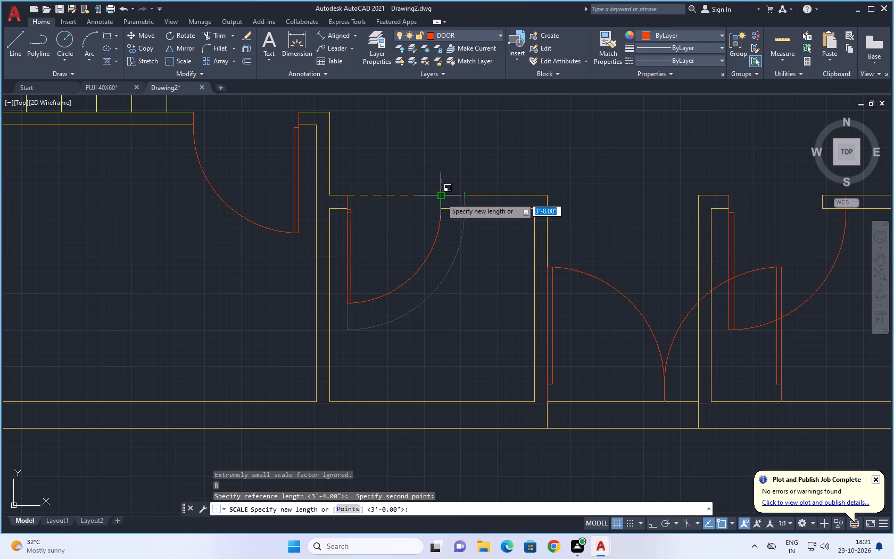
pyautogui.click(441, 198)
# Scale both leaves of the entrance double door by reference about the left hinge end, from the right hinge end to the opening's right inner corner.
pyautogui.scroll(-1, 570, 170)
pyautogui.moveTo(547, 181); pyautogui.dragTo(420, 257, button='middle')
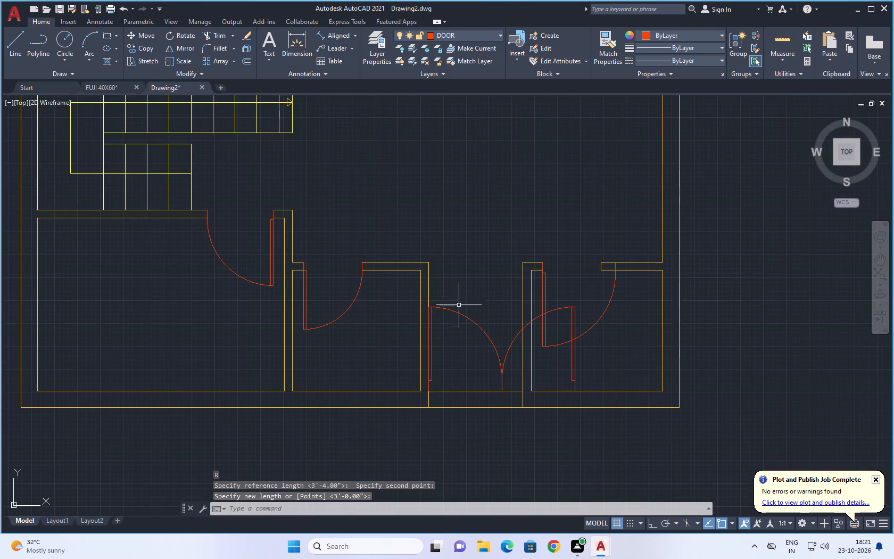
pyautogui.click(520, 350)
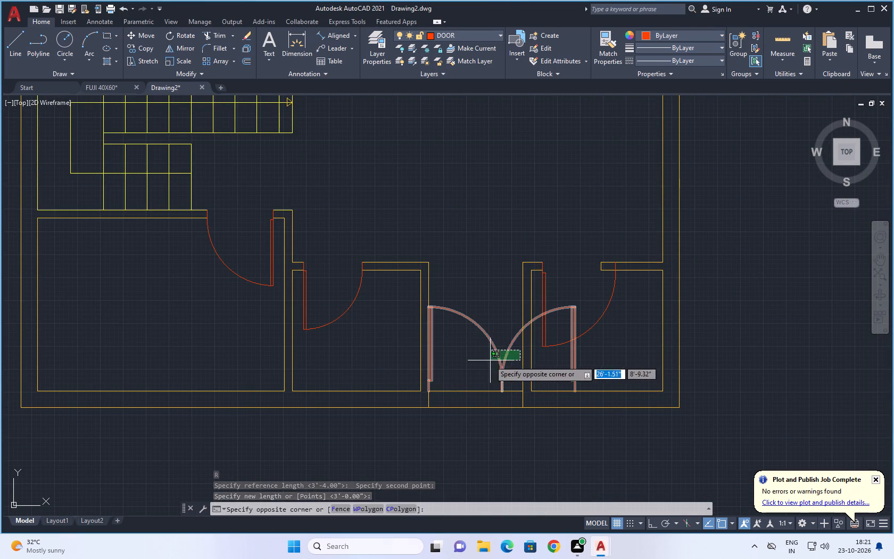
pyautogui.click(490, 360)
pyautogui.press('s')
pyautogui.press('c')
pyautogui.press('space')
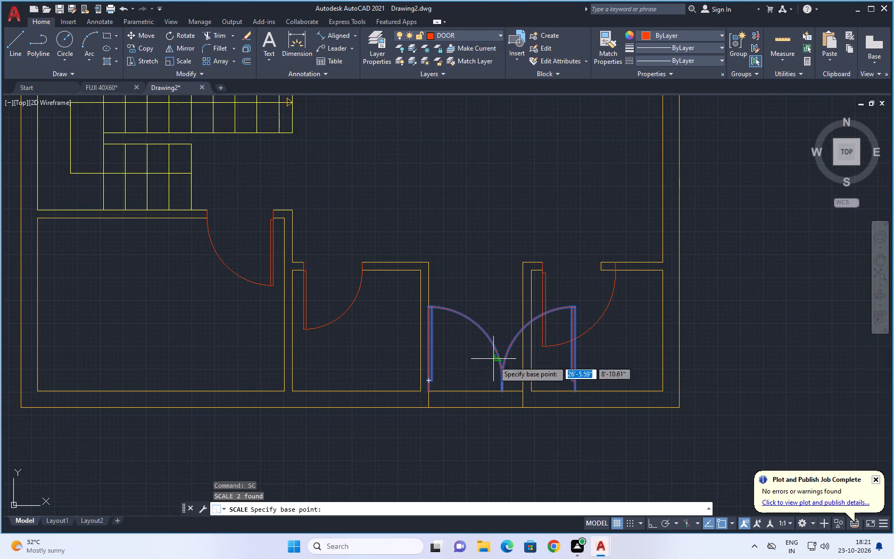
pyautogui.click(427, 390)
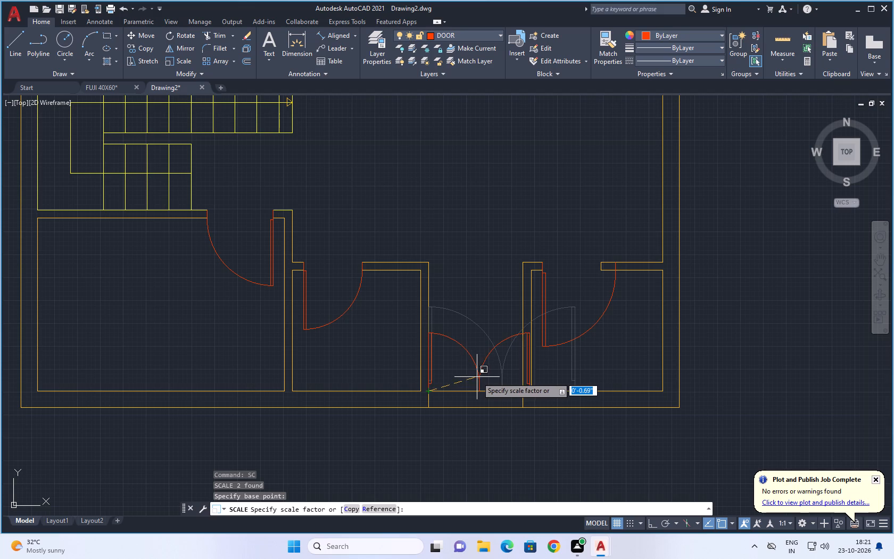
pyautogui.press('r')
pyautogui.press('space')
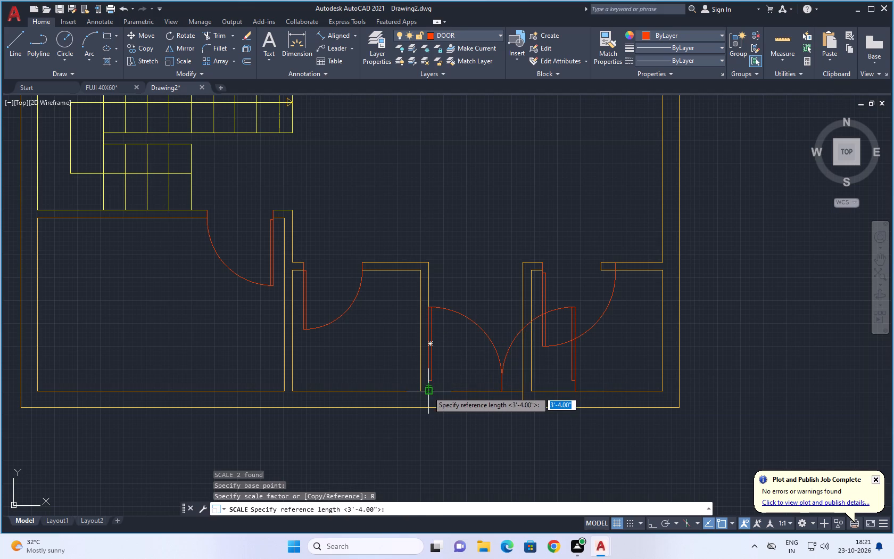
pyautogui.click(428, 391)
pyautogui.click(574, 390)
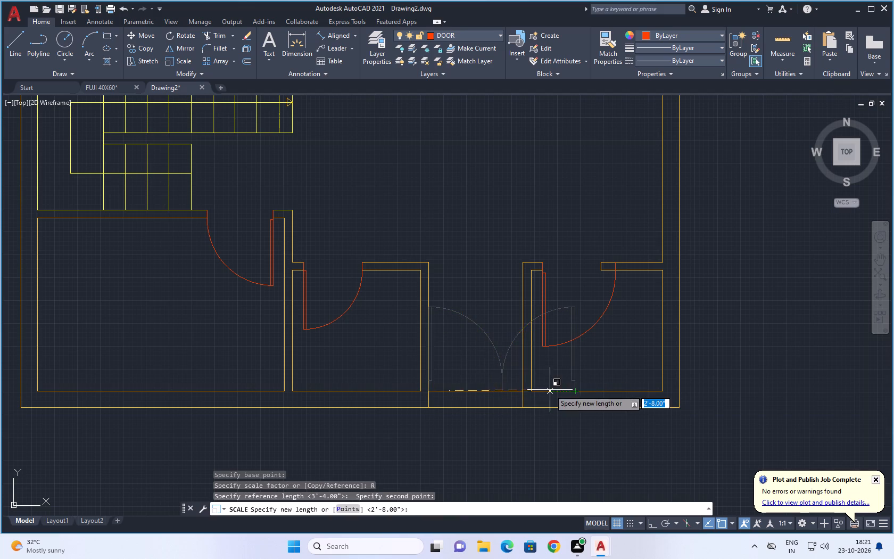
pyautogui.click(521, 391)
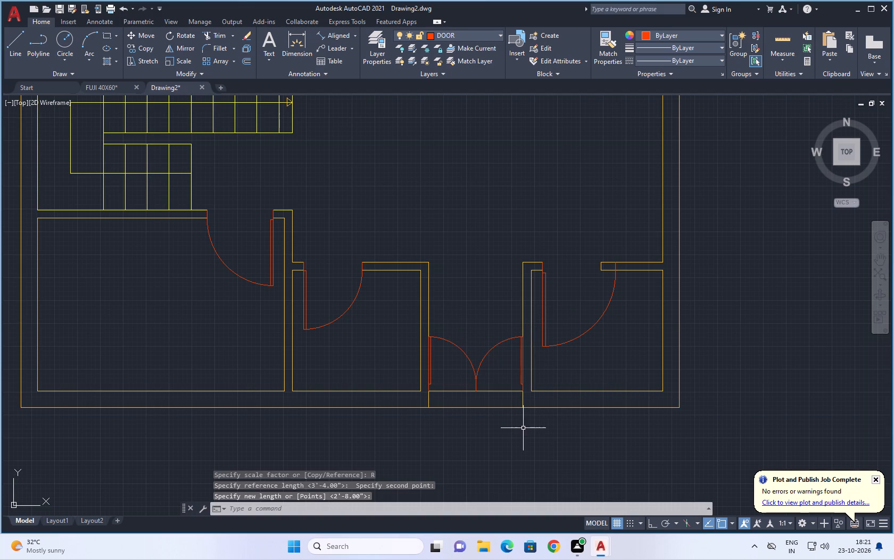
# Scale the door of the small room right of the entrance by reference about its hinge end, from its arc end to the opening's right wall end.
pyautogui.click(614, 316)
pyautogui.click(568, 318)
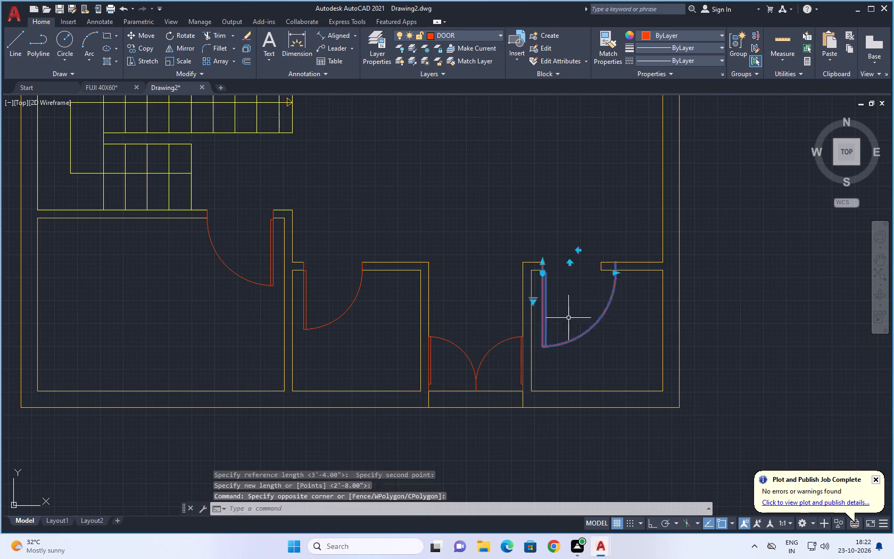
pyautogui.press('s')
pyautogui.write('C')
pyautogui.press('space')
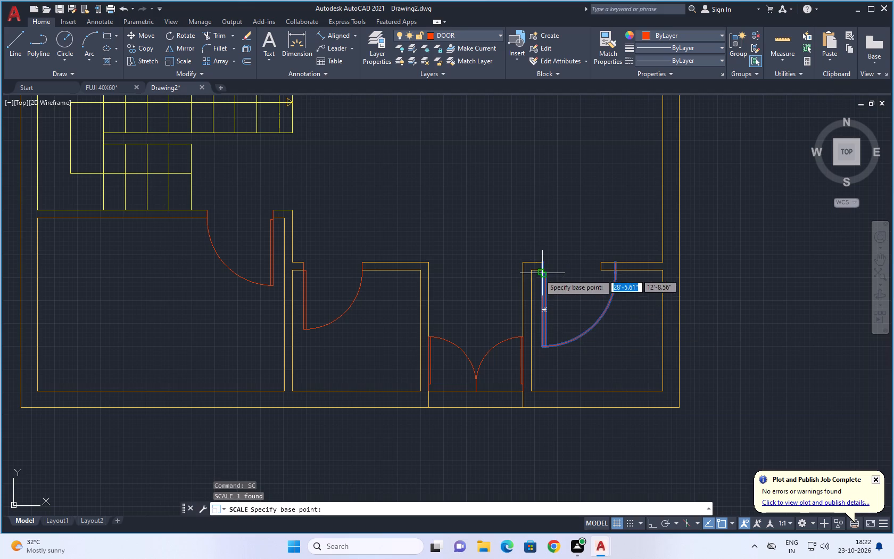
pyautogui.click(543, 261)
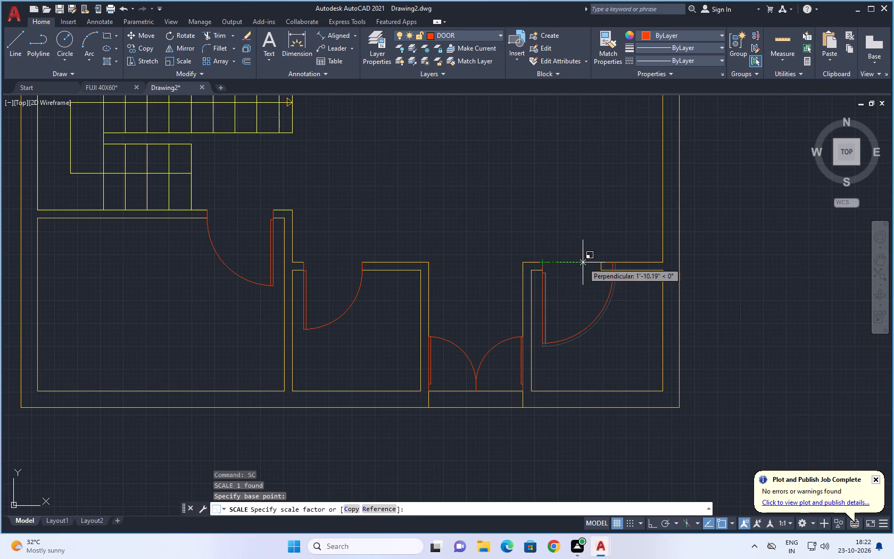
pyautogui.press('r')
pyautogui.press('space')
pyautogui.click(543, 262)
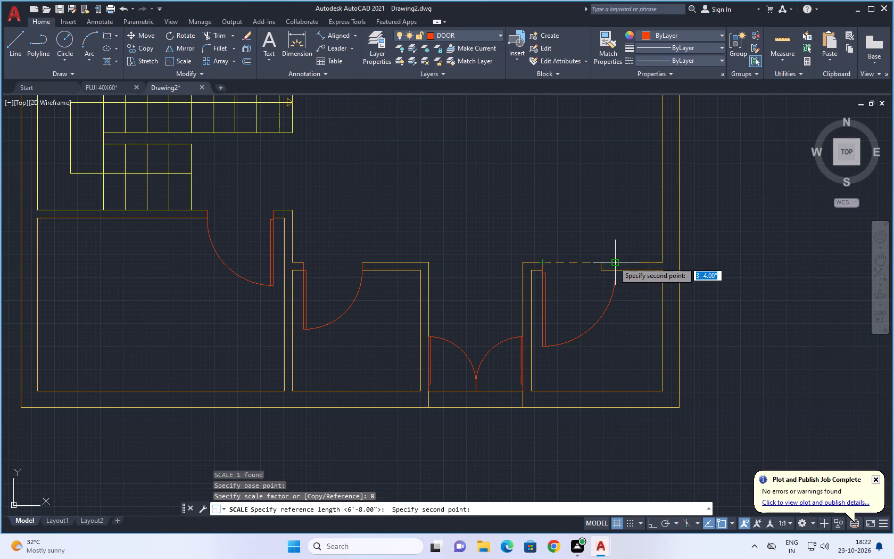
pyautogui.click(616, 262)
pyautogui.click(599, 262)
# Scale the lower door of the large right-hand room by reference about its hinge end, from its arc end to the opening's upper wall end.
pyautogui.scroll(-3, 554, 220)
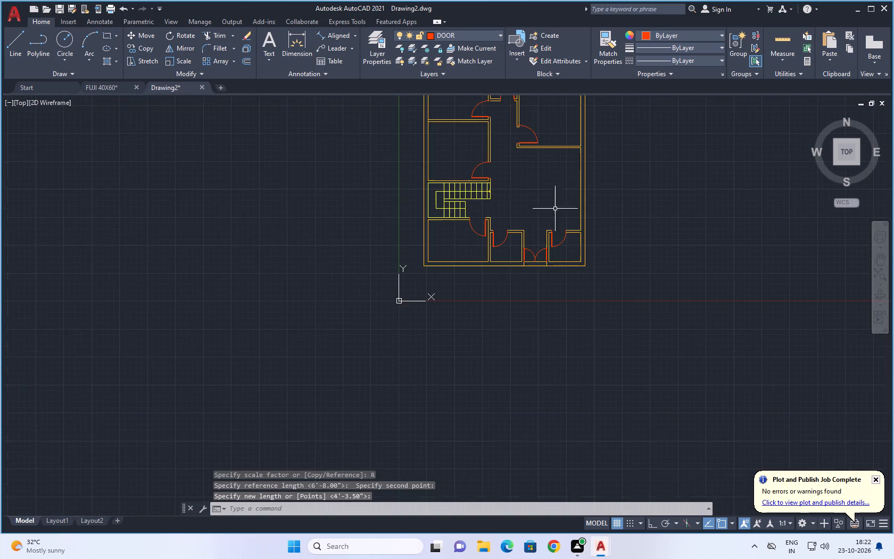
pyautogui.moveTo(556, 193); pyautogui.dragTo(517, 383, button='middle')
pyautogui.scroll(1, 492, 346)
pyautogui.moveTo(529, 289); pyautogui.dragTo(531, 323, button='middle')
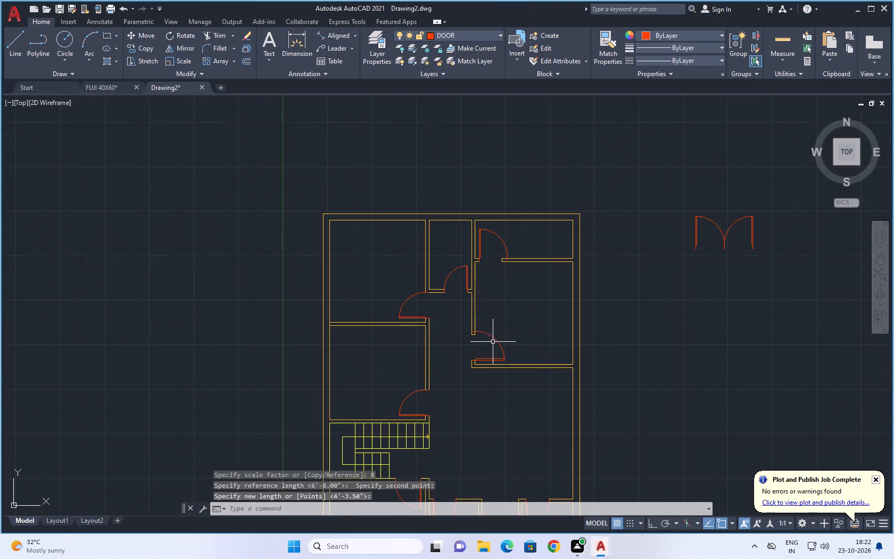
pyautogui.scroll(3, 492, 342)
pyautogui.click(495, 344)
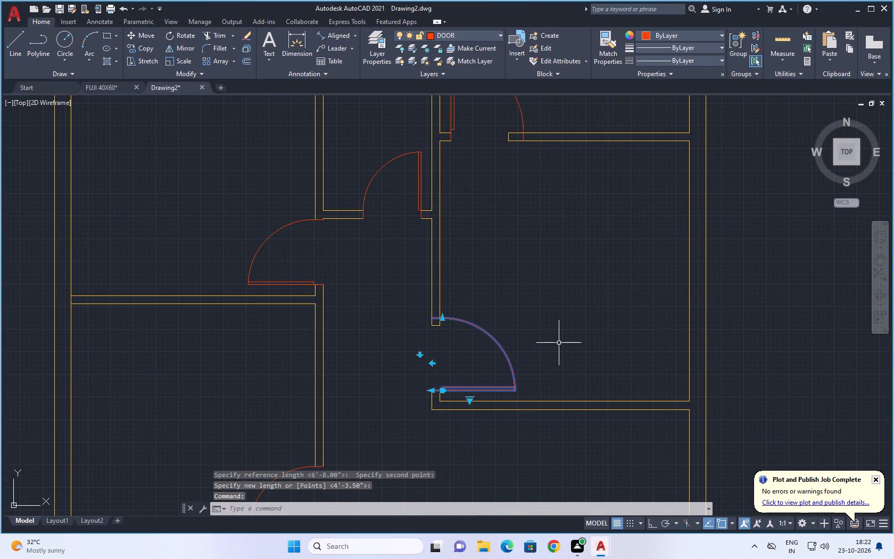
pyautogui.press('s')
pyautogui.press('c')
pyautogui.press('space')
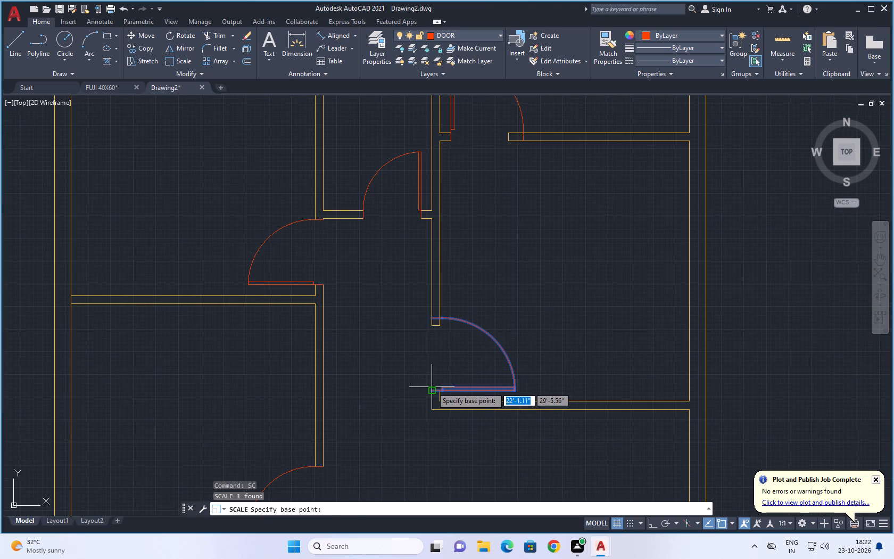
pyautogui.click(432, 387)
pyautogui.write('R')
pyautogui.press('space')
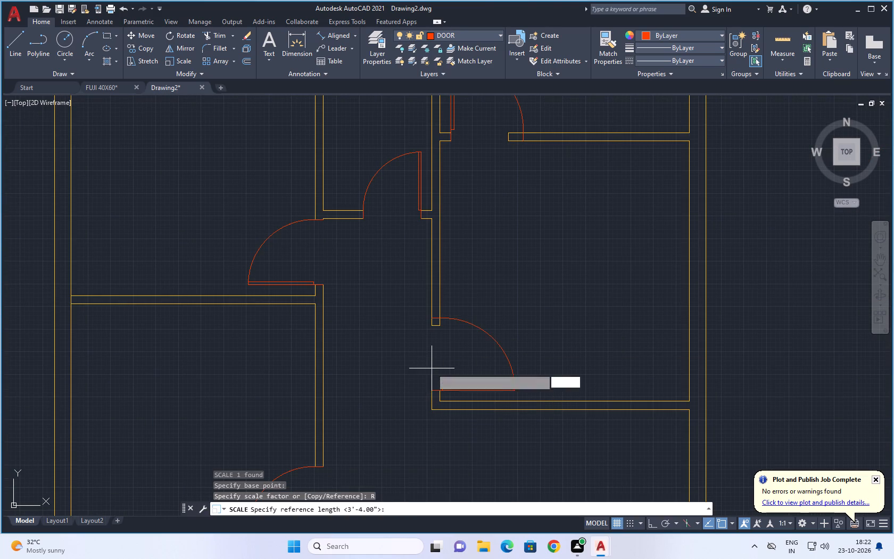
pyautogui.click(431, 391)
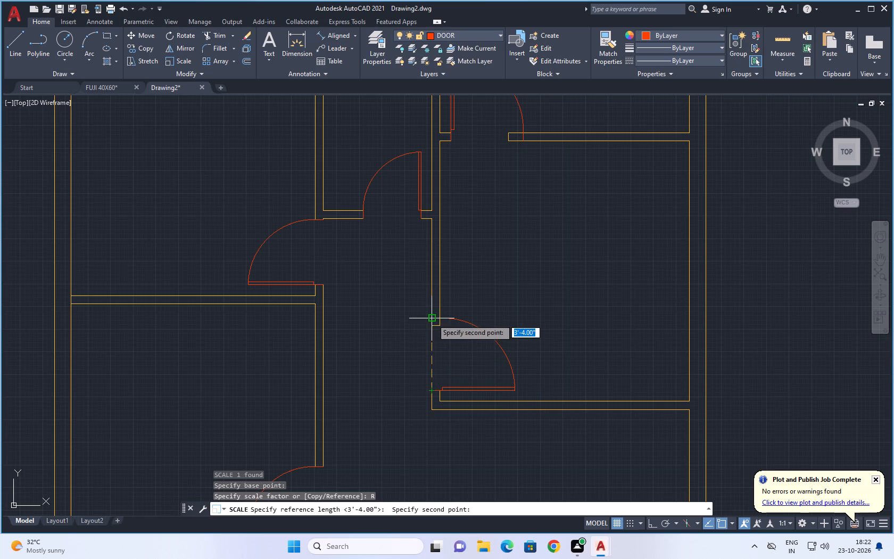
pyautogui.click(433, 318)
pyautogui.click(433, 326)
# Scale the door of the top-right room by reference about its hinge end, from its arc end to the opening's right wall end.
pyautogui.scroll(-2, 516, 295)
pyautogui.moveTo(547, 287); pyautogui.dragTo(541, 309, button='middle')
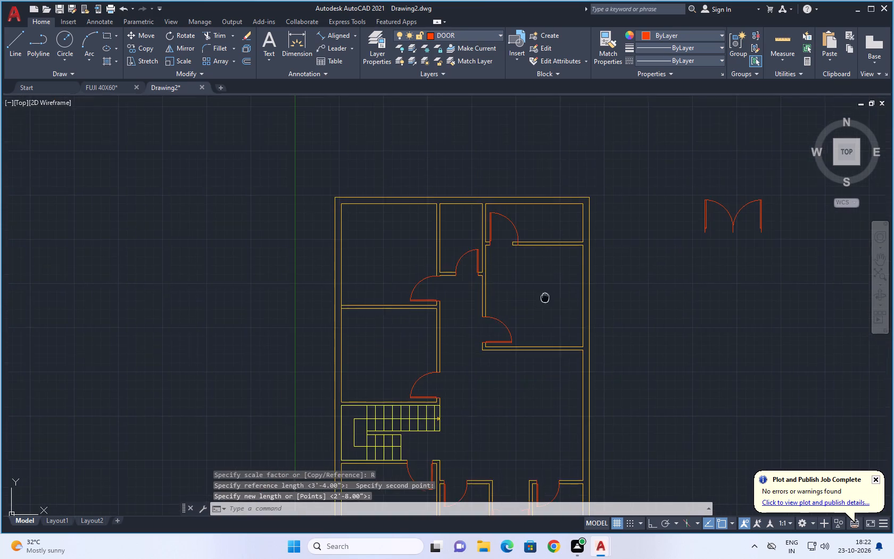
pyautogui.moveTo(541, 309); pyautogui.dragTo(515, 412, button='middle')
pyautogui.scroll(3, 482, 376)
pyautogui.click(489, 268)
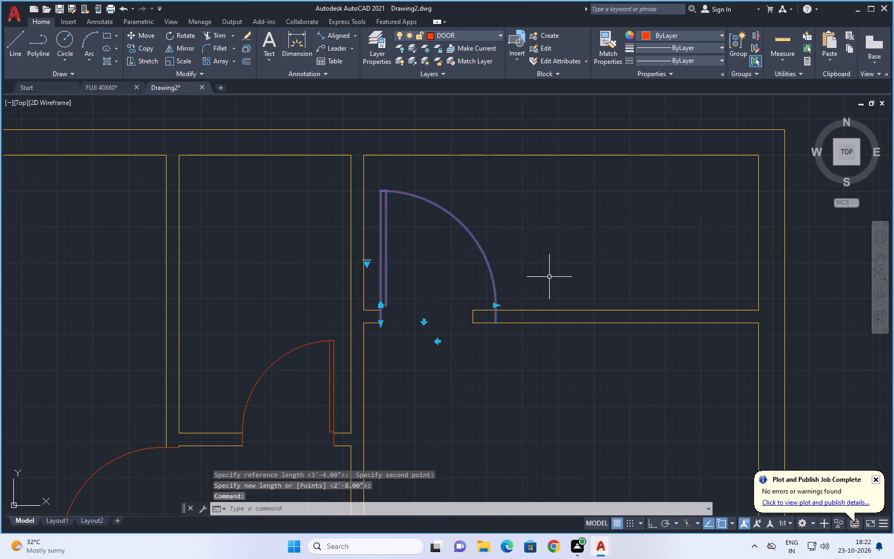
pyautogui.press('s')
pyautogui.press('c')
pyautogui.press('space')
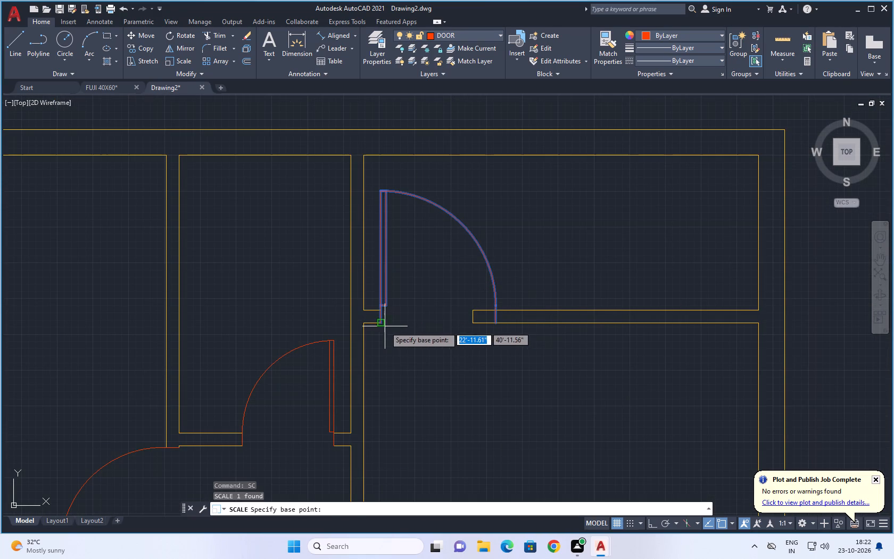
pyautogui.click(384, 324)
pyautogui.write('R')
pyautogui.press('space')
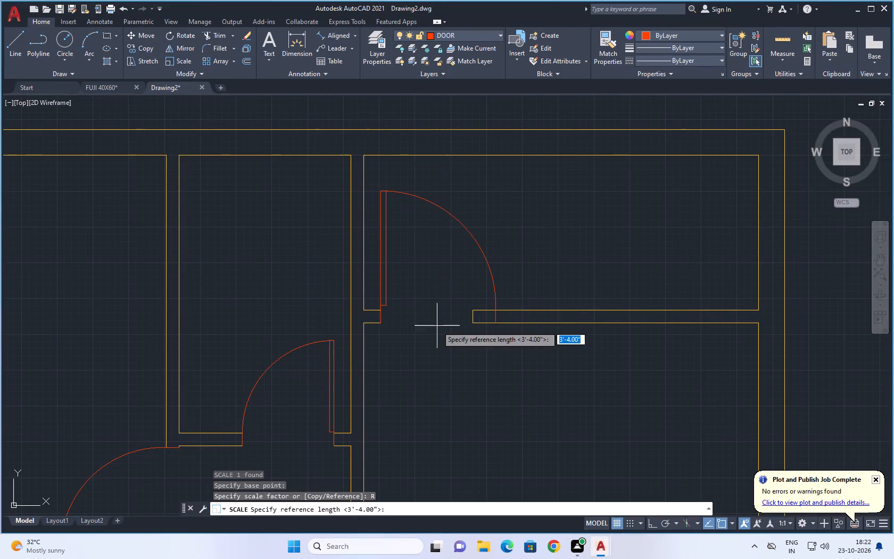
pyautogui.click(382, 325)
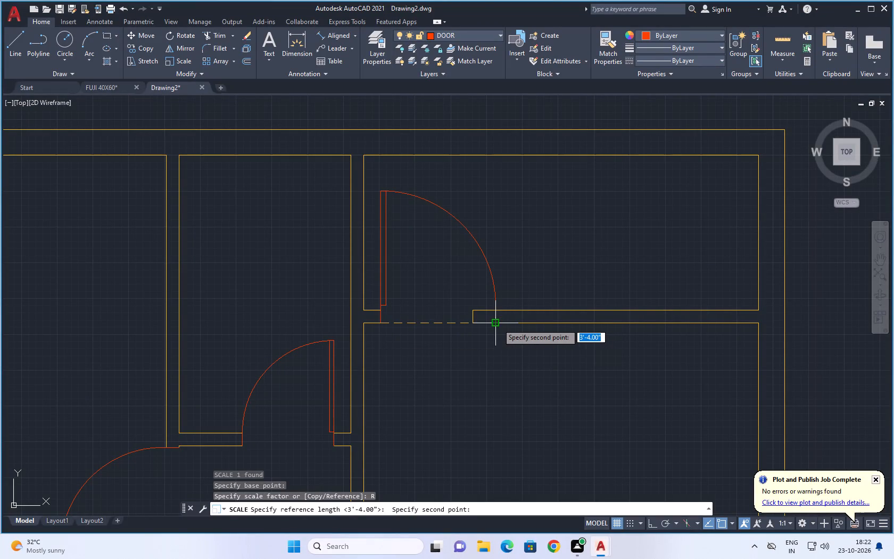
pyautogui.click(498, 324)
pyautogui.click(473, 323)
# Trim away the inner and outer wall lines crossing the entrance opening at the double door.
pyautogui.scroll(-2, 497, 368)
pyautogui.moveTo(516, 404); pyautogui.dragTo(519, 279, button='middle')
pyautogui.scroll(-1, 541, 309)
pyautogui.moveTo(640, 358); pyautogui.dragTo(578, 303, button='middle')
pyautogui.scroll(-2, 581, 307)
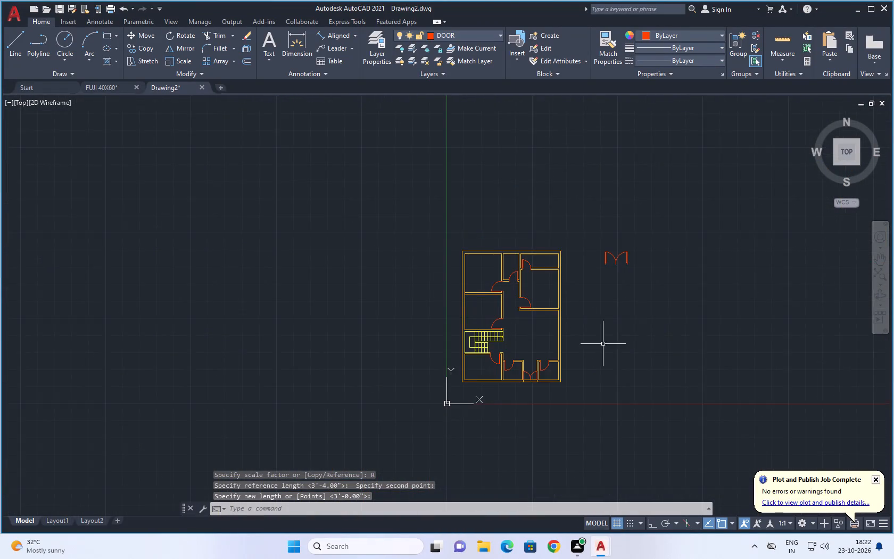
pyautogui.moveTo(603, 333); pyautogui.dragTo(599, 291, button='middle')
pyautogui.scroll(2, 561, 335)
pyautogui.moveTo(615, 285); pyautogui.dragTo(615, 318, button='middle')
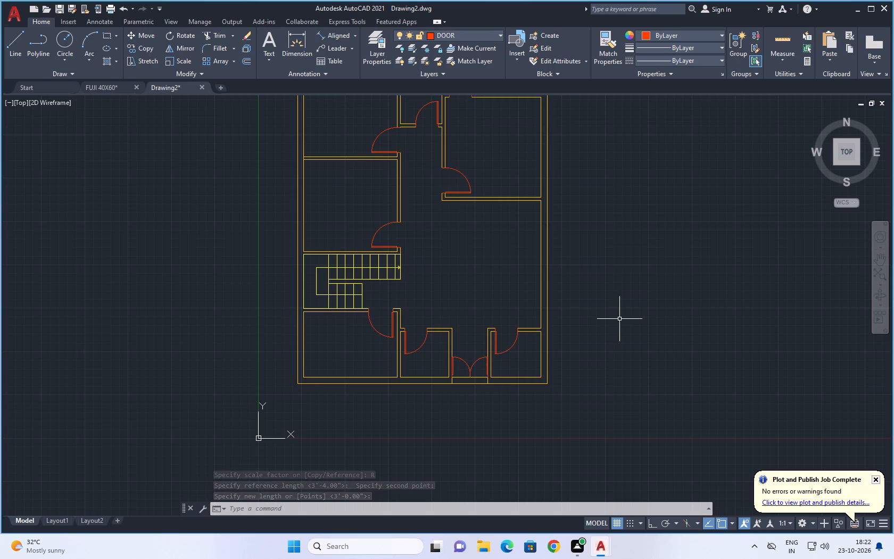
pyautogui.scroll(-1, 619, 320)
pyautogui.moveTo(650, 302); pyautogui.dragTo(612, 394, button='middle')
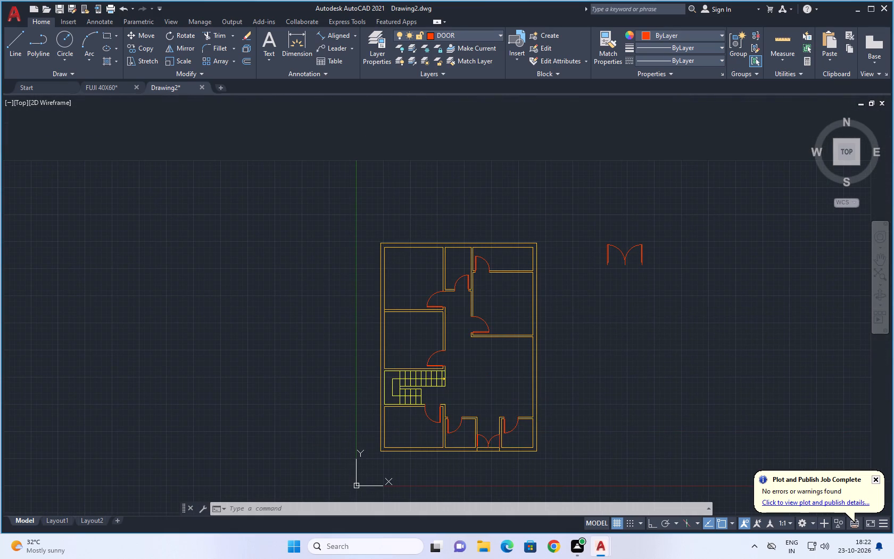
pyautogui.click(216, 35)
pyautogui.scroll(3, 473, 472)
pyautogui.moveTo(545, 372); pyautogui.dragTo(539, 422)
pyautogui.moveTo(503, 368); pyautogui.dragTo(509, 409)
pyautogui.scroll(-2, 565, 430)
pyautogui.scroll(-1, 645, 402)
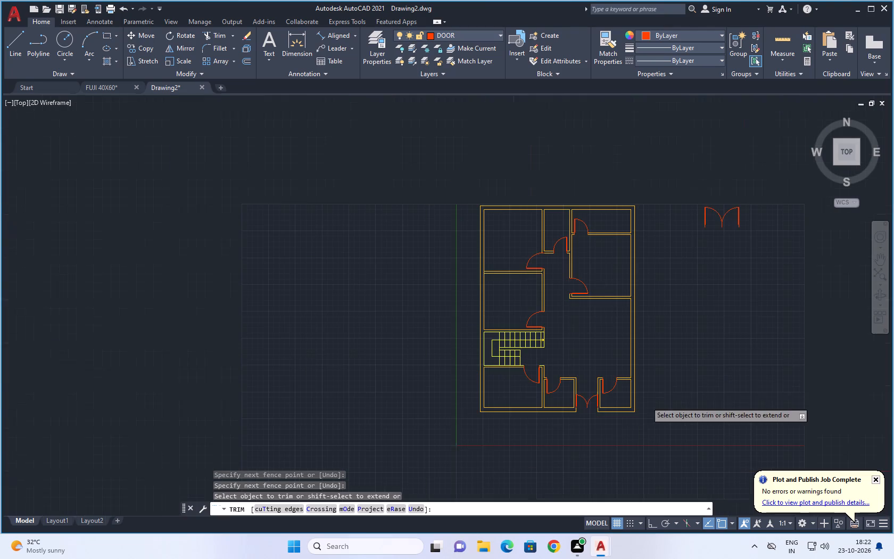
pyautogui.moveTo(682, 360); pyautogui.dragTo(638, 391, button='middle')
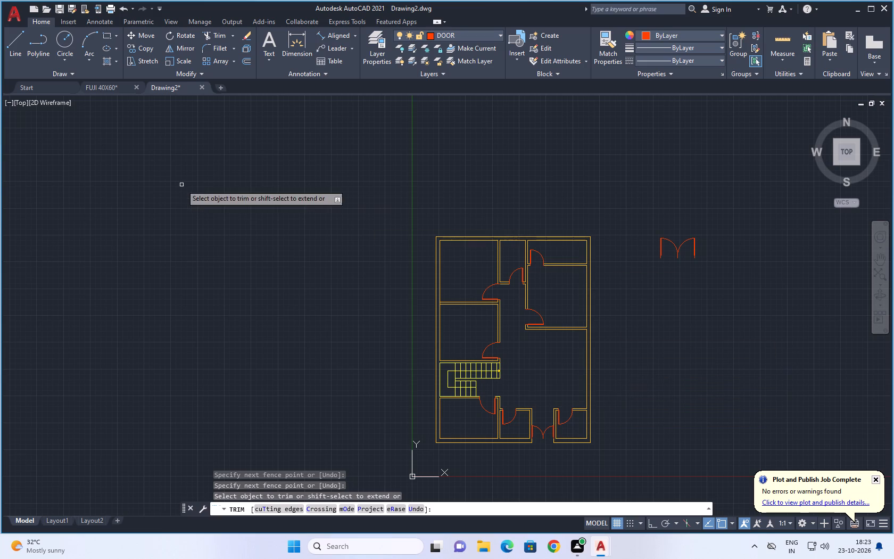
pyautogui.press('Escape')
pyautogui.press('Escape')
# Offset the inner bottom and inner left wall lines of the room below the staircase 2' into the room.
pyautogui.press('o')
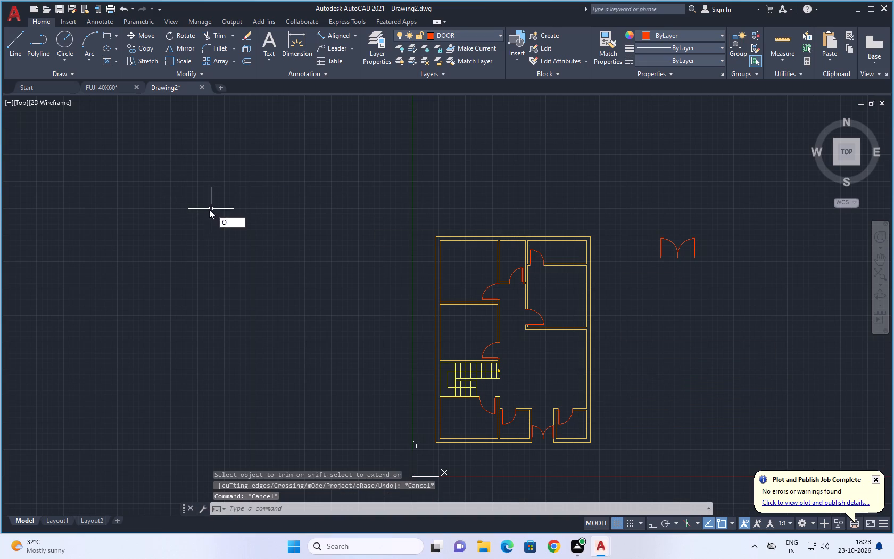
pyautogui.press('Return')
pyautogui.write("2'")
pyautogui.press('Return')
pyautogui.scroll(3, 434, 400)
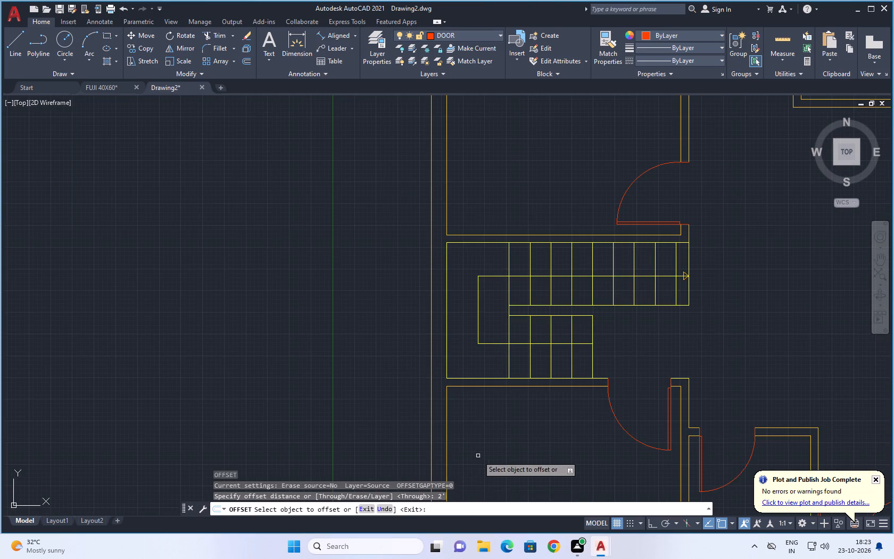
pyautogui.moveTo(476, 454); pyautogui.dragTo(385, 228, button='middle')
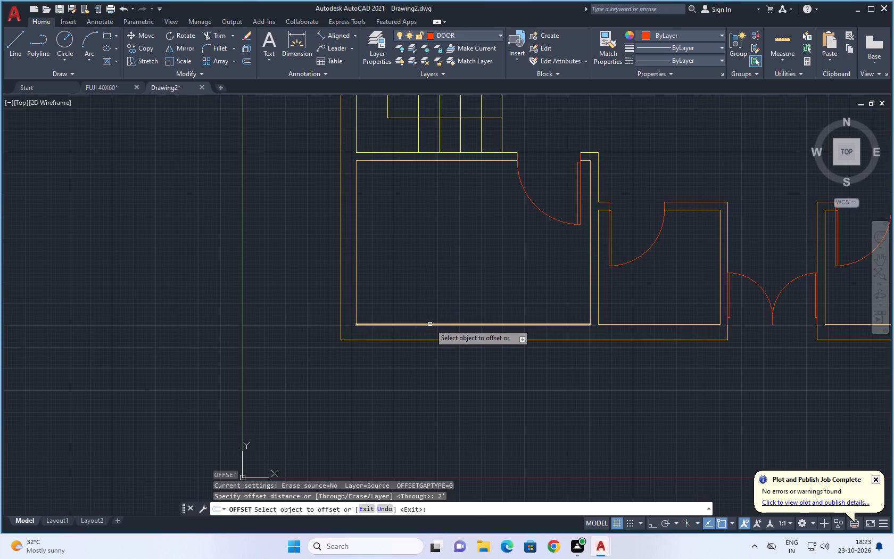
pyautogui.click(430, 324)
pyautogui.click(448, 265)
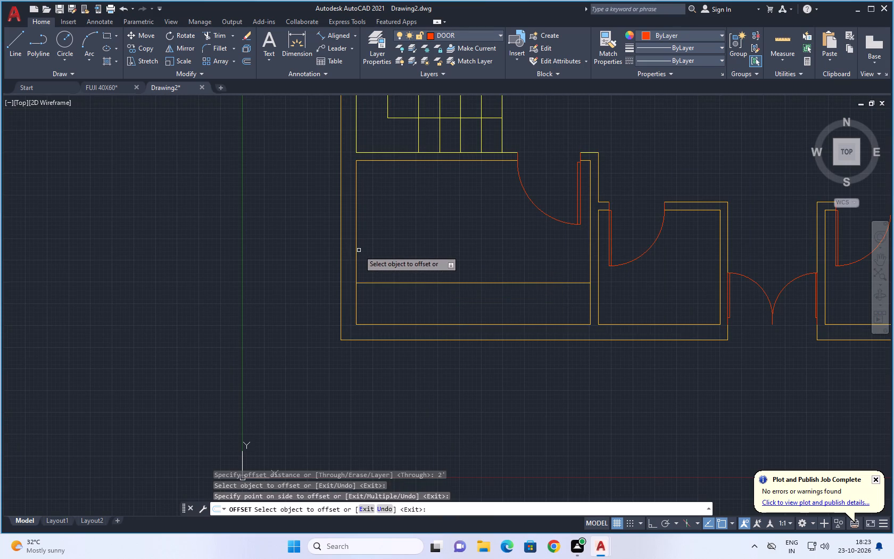
pyautogui.click(356, 249)
pyautogui.click(423, 259)
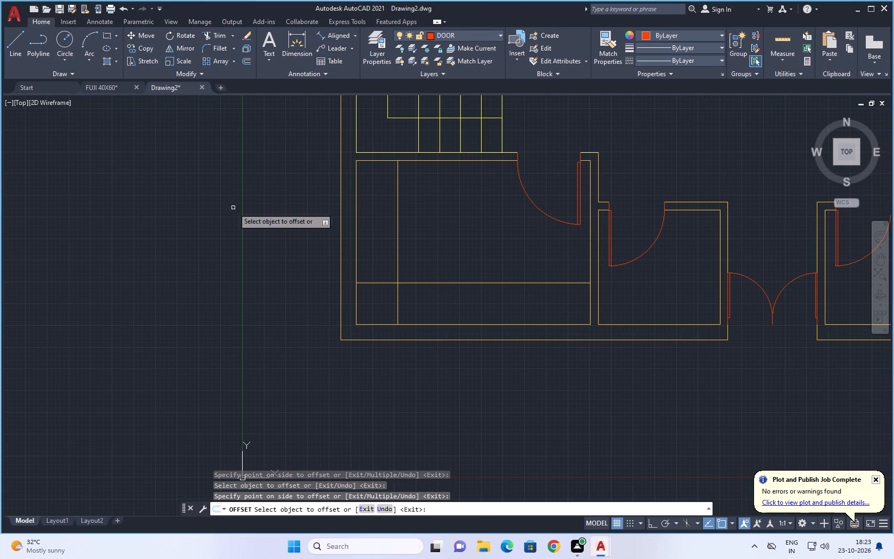
# Trim the overlapping ends of the two offset lines in the room below the staircase to form an L-shaped corner.
pyautogui.click(209, 36)
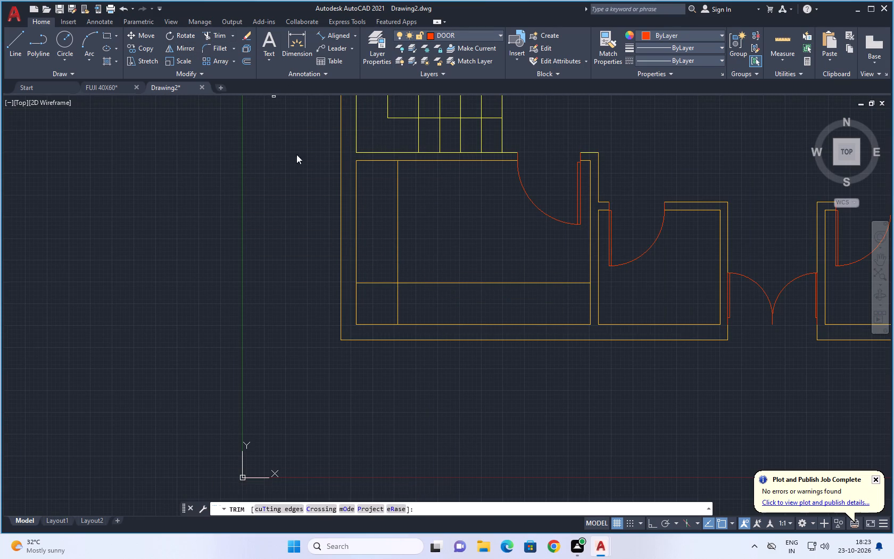
pyautogui.moveTo(368, 257); pyautogui.dragTo(418, 302)
pyautogui.scroll(-2, 419, 302)
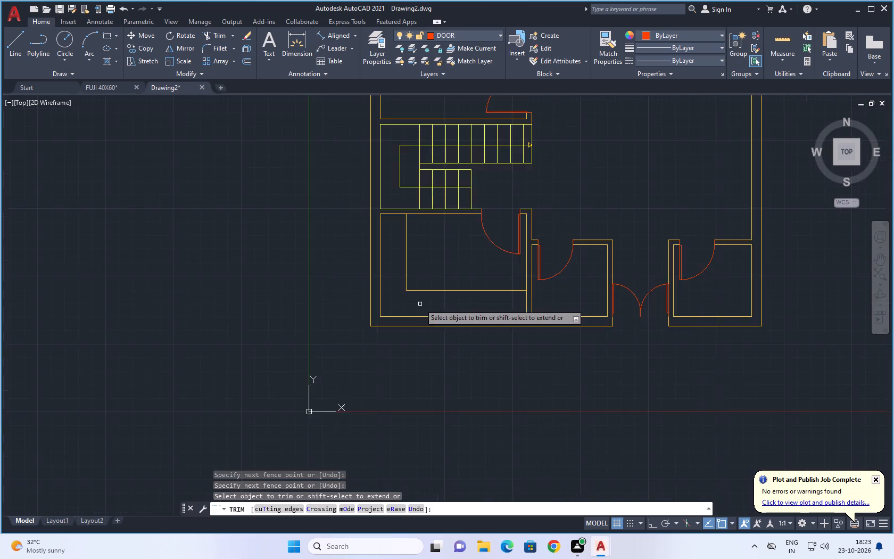
pyautogui.moveTo(426, 346); pyautogui.dragTo(399, 354, button='middle')
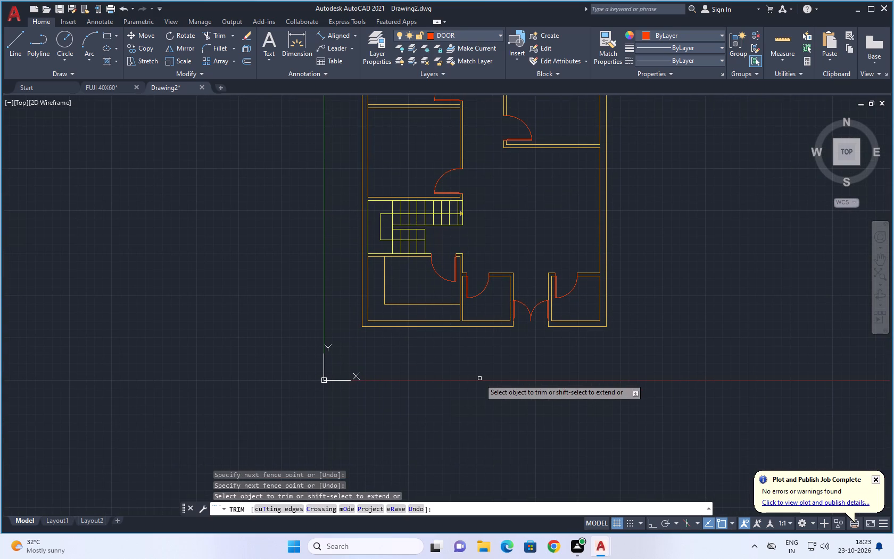
pyautogui.press('Escape')
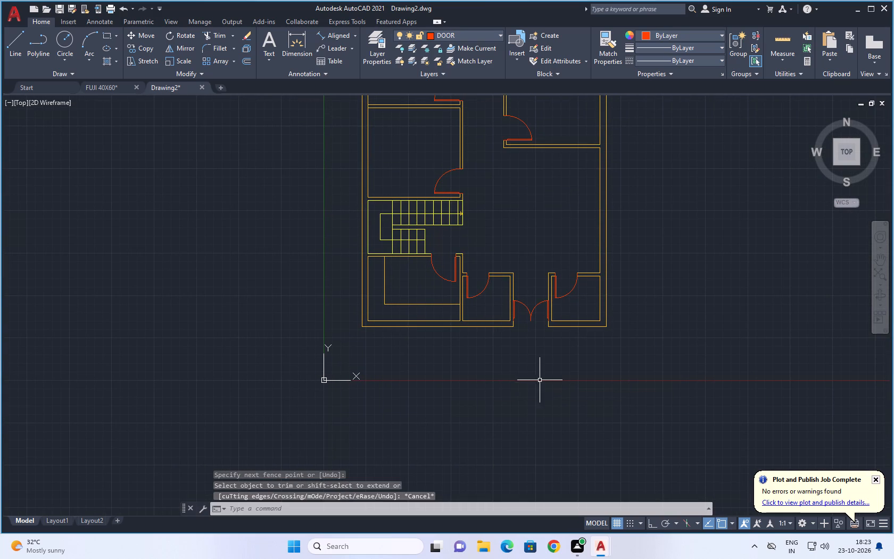
pyautogui.press('Escape')
pyautogui.press('Escape')
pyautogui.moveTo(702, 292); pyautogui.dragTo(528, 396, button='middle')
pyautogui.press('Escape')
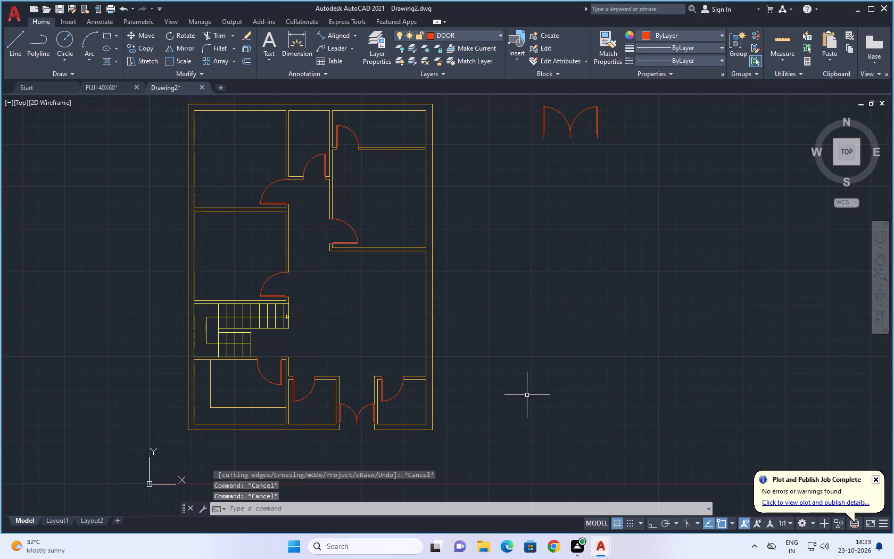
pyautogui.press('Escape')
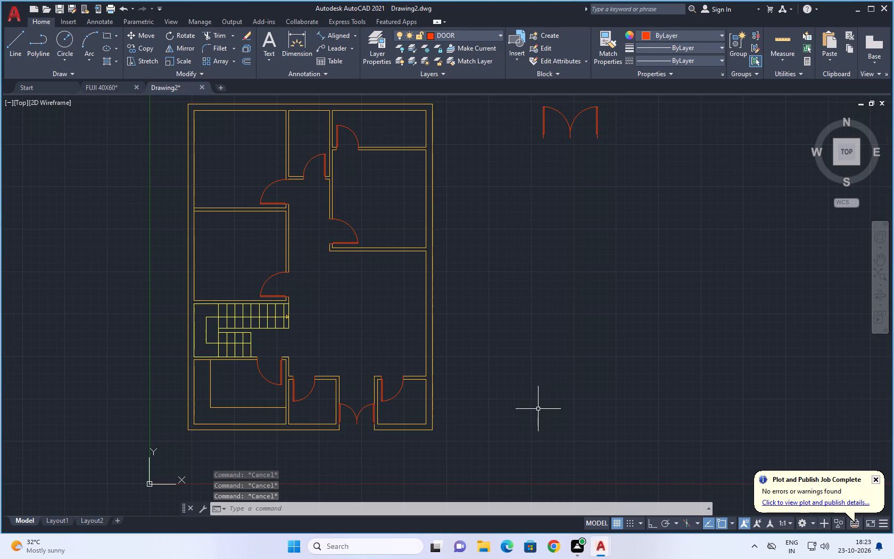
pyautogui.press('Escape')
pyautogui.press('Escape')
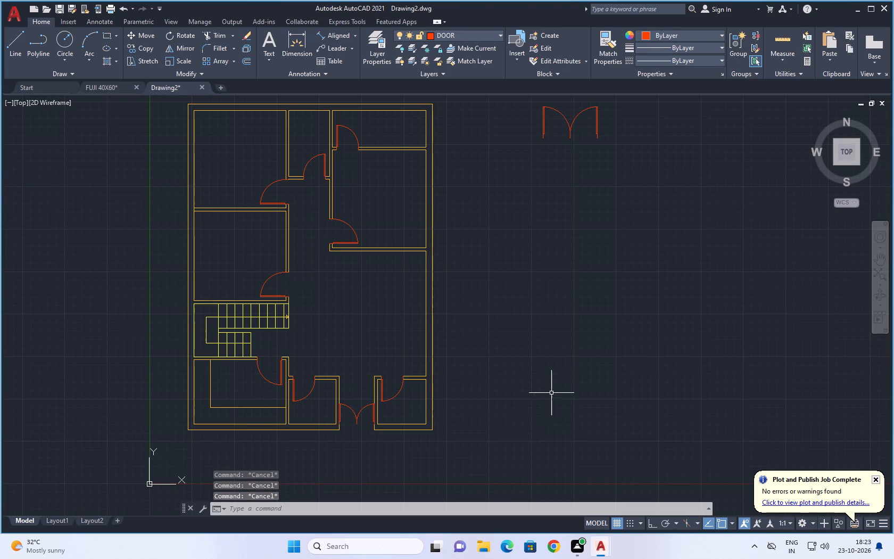
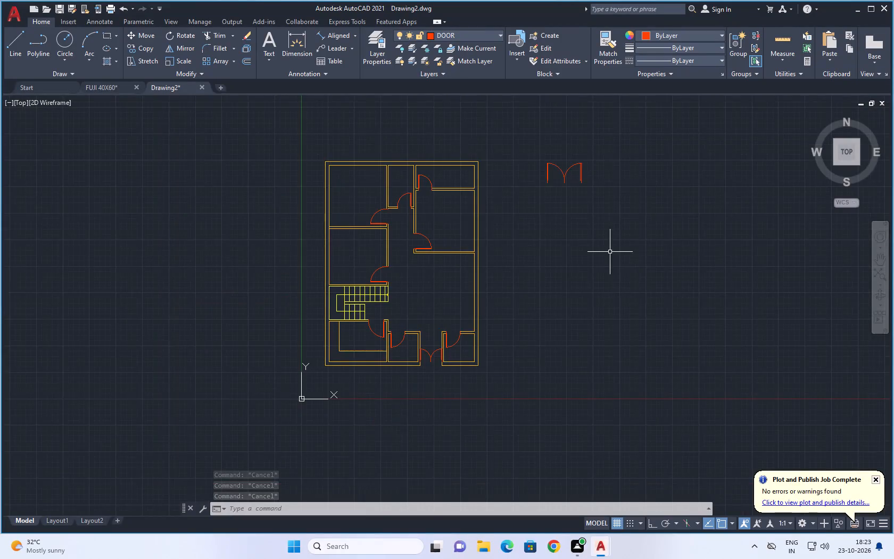
# Draw a 4' by 9" rectangle on the WINDOW layer in the empty space outside the plan, beneath the spare double door.
pyautogui.moveTo(605, 252); pyautogui.dragTo(575, 265, button='middle')
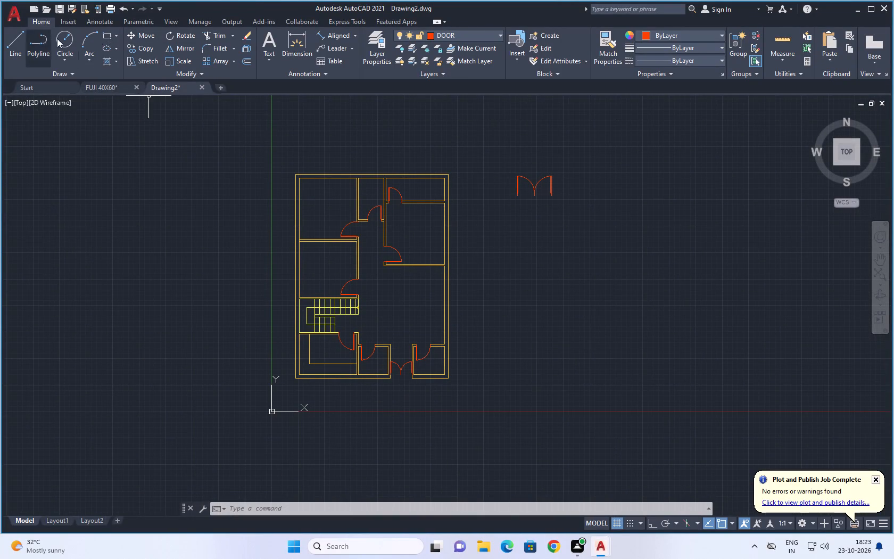
pyautogui.click(484, 36)
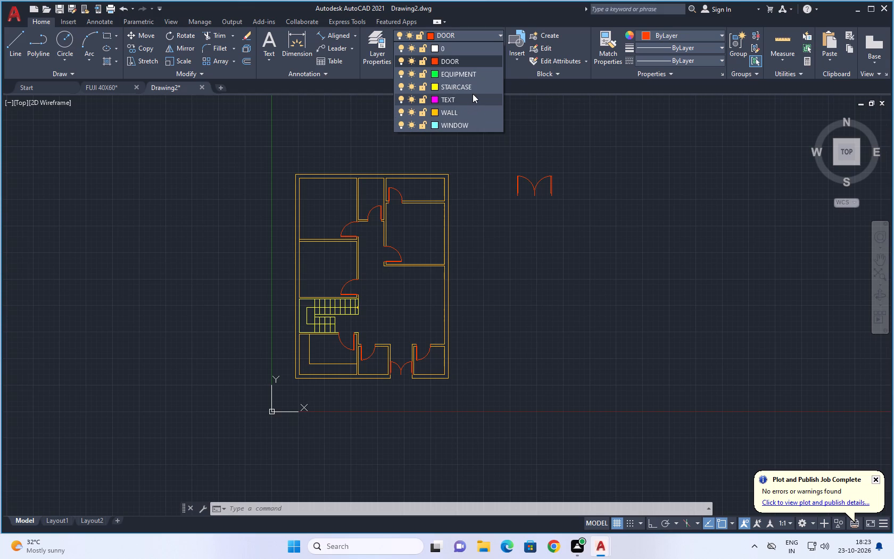
pyautogui.click(457, 124)
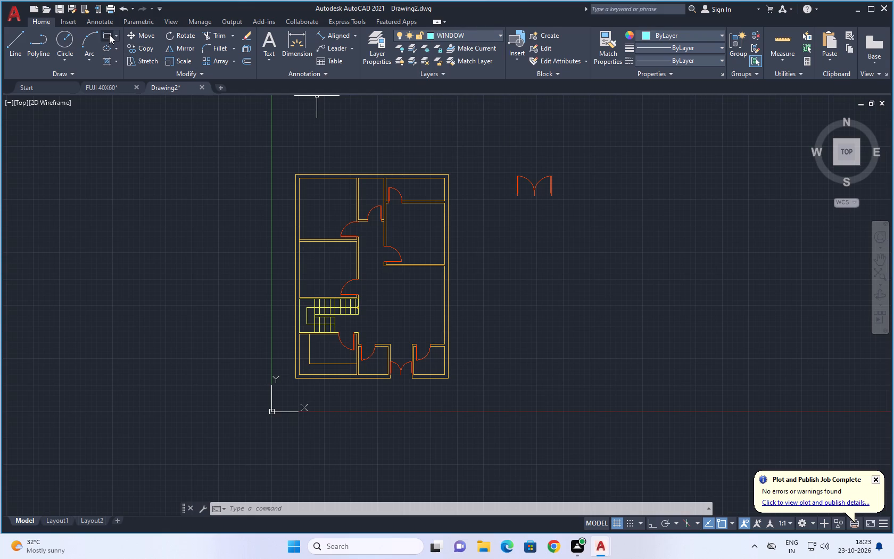
pyautogui.click(107, 32)
pyautogui.click(549, 242)
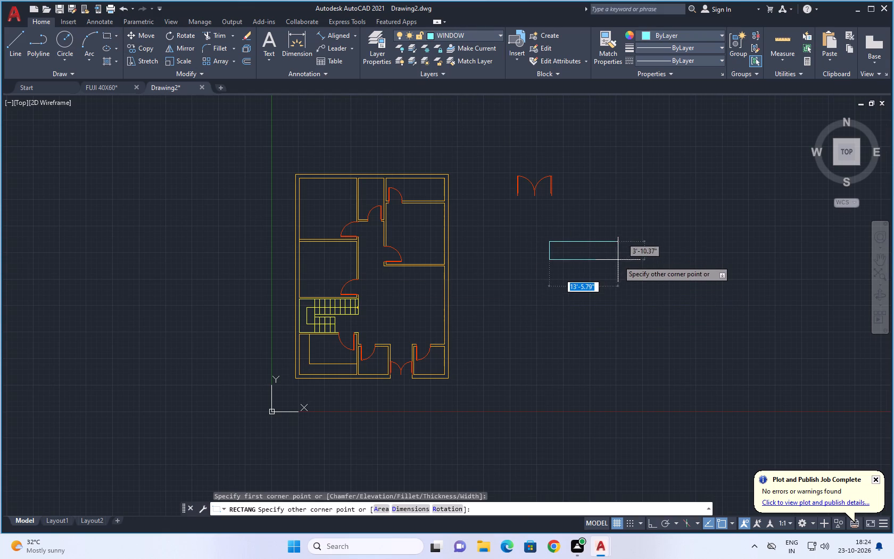
pyautogui.write("4'")
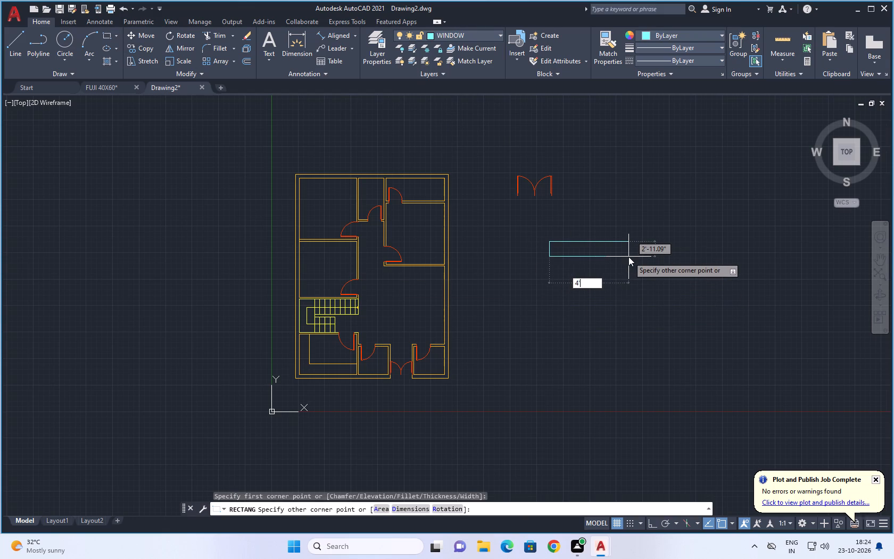
pyautogui.write(',9"')
pyautogui.press('Return')
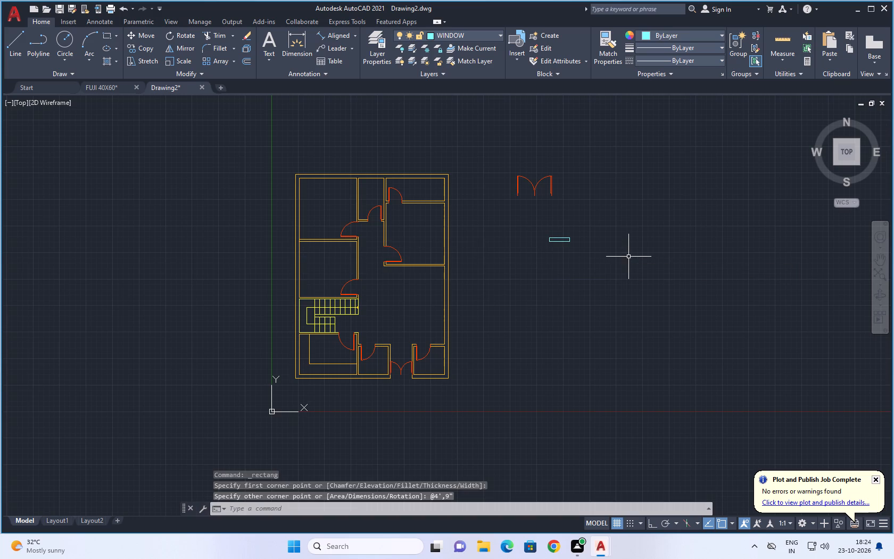
# Draw a horizontal centre line across the window rectangle between the midpoints of its short sides.
pyautogui.scroll(3, 566, 244)
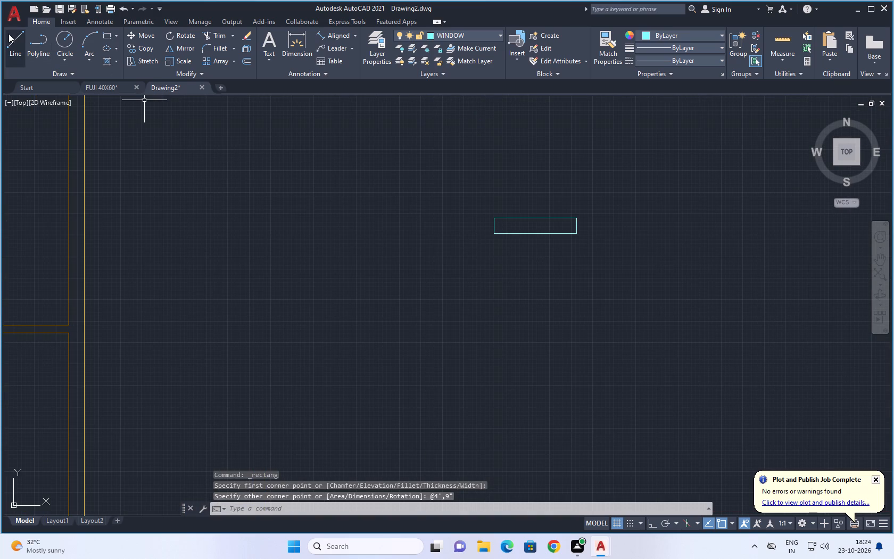
pyautogui.click(12, 36)
pyautogui.scroll(2, 500, 203)
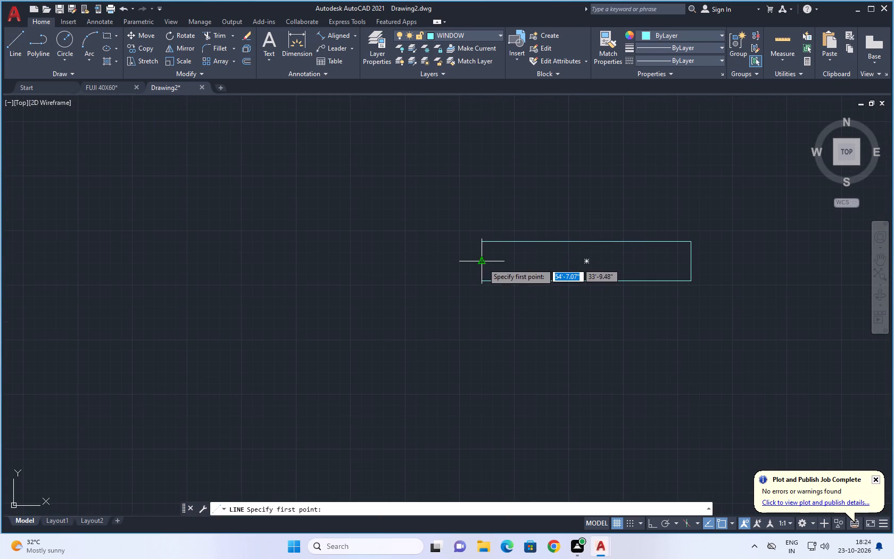
pyautogui.click(483, 263)
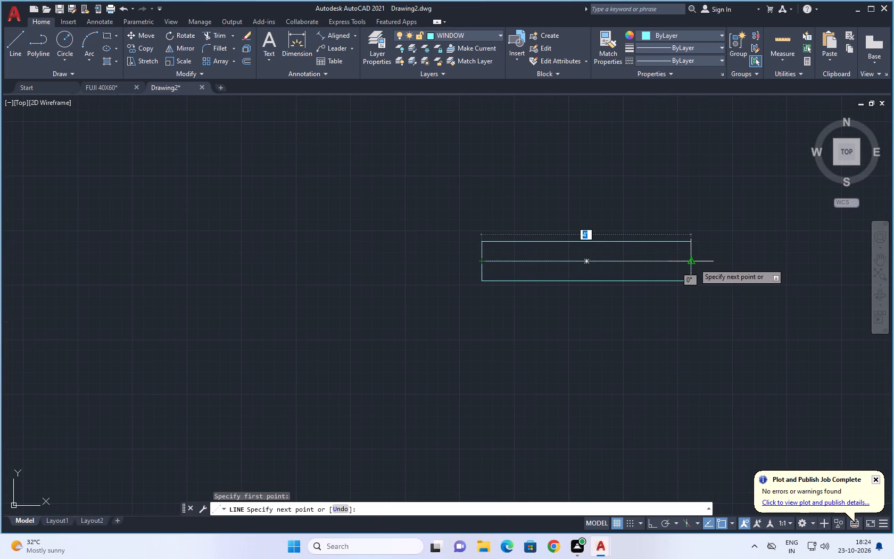
pyautogui.click(694, 263)
pyautogui.press('Escape')
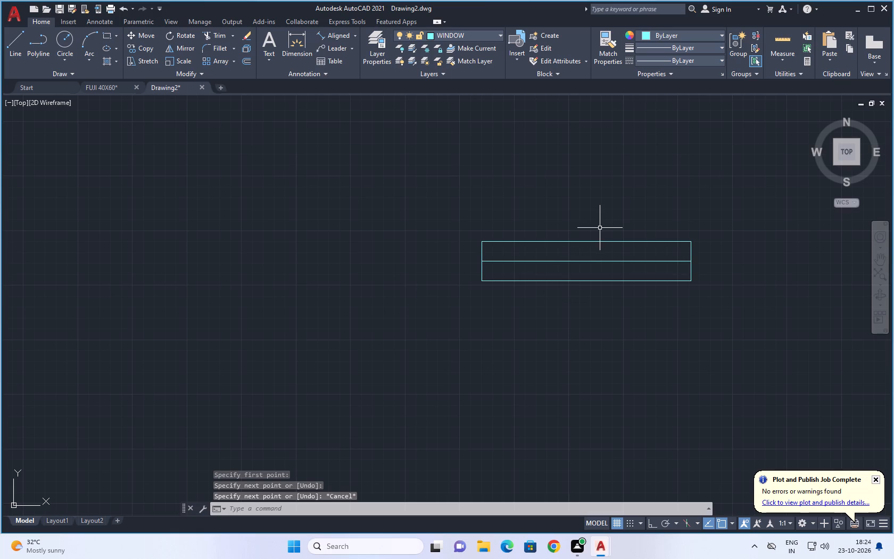
# Offset the window's centre line by 0.25 to both sides, above and below.
pyautogui.press('o')
pyautogui.press('Return')
pyautogui.write('0.25')
pyautogui.press('Return')
pyautogui.scroll(2, 583, 309)
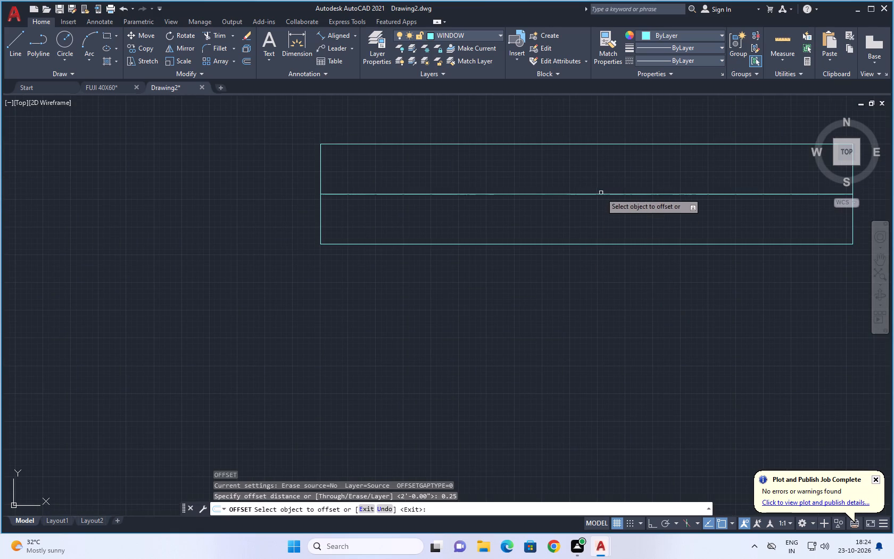
pyautogui.click(601, 194)
pyautogui.click(608, 179)
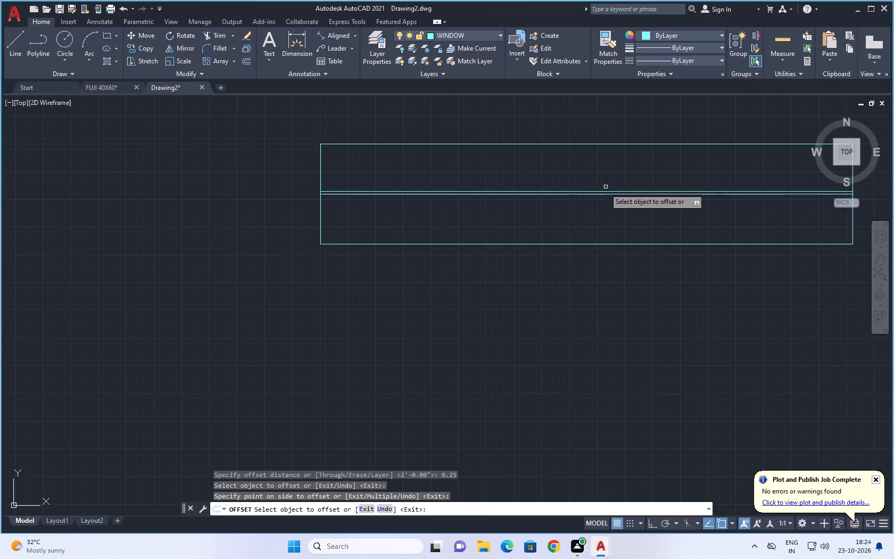
pyautogui.scroll(3, 602, 192)
pyautogui.click(600, 196)
pyautogui.click(603, 227)
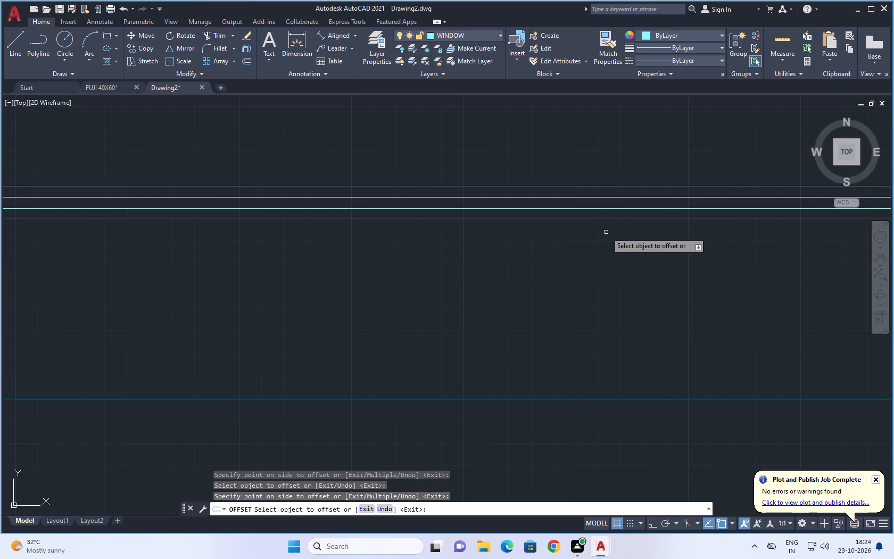
pyautogui.scroll(-2, 607, 233)
pyautogui.moveTo(621, 260); pyautogui.dragTo(571, 312, button='middle')
pyautogui.press('Escape')
pyautogui.press('Escape')
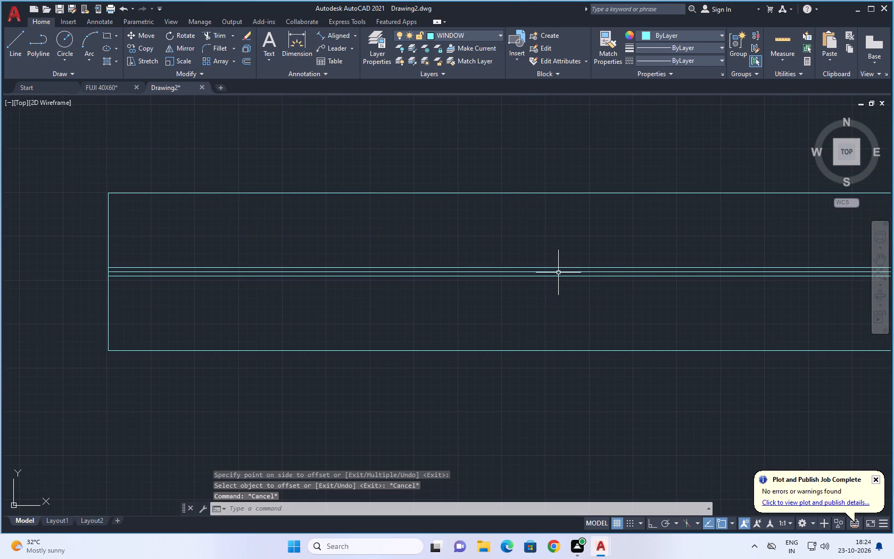
# Delete the original centre line between the two offset lines.
pyautogui.click(558, 273)
pyautogui.press('Delete')
# Group the window rectangle and its two inner lines into one object.
pyautogui.scroll(-4, 568, 350)
pyautogui.moveTo(611, 388); pyautogui.dragTo(598, 380, button='middle')
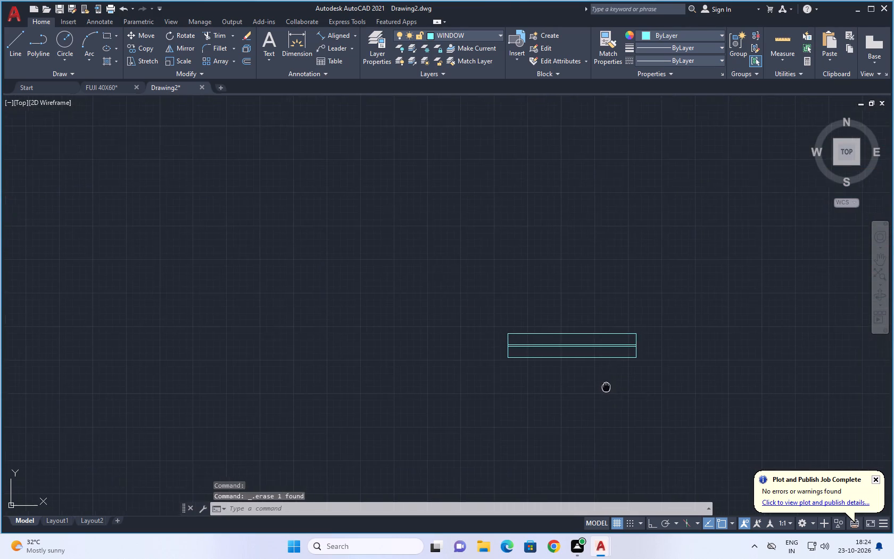
pyautogui.moveTo(598, 380); pyautogui.dragTo(540, 327, button='middle')
pyautogui.moveTo(365, 212); pyautogui.dragTo(670, 327)
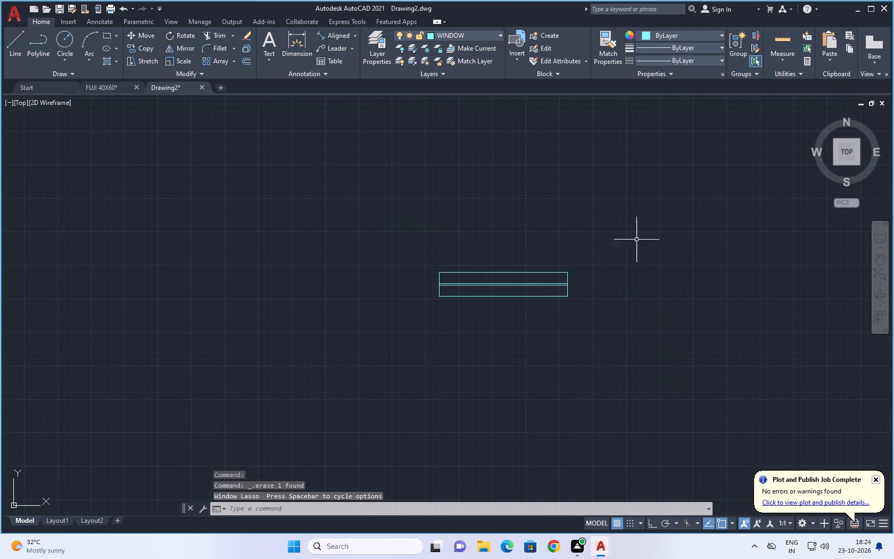
pyautogui.click(632, 227)
pyautogui.click(416, 376)
pyautogui.write('G')
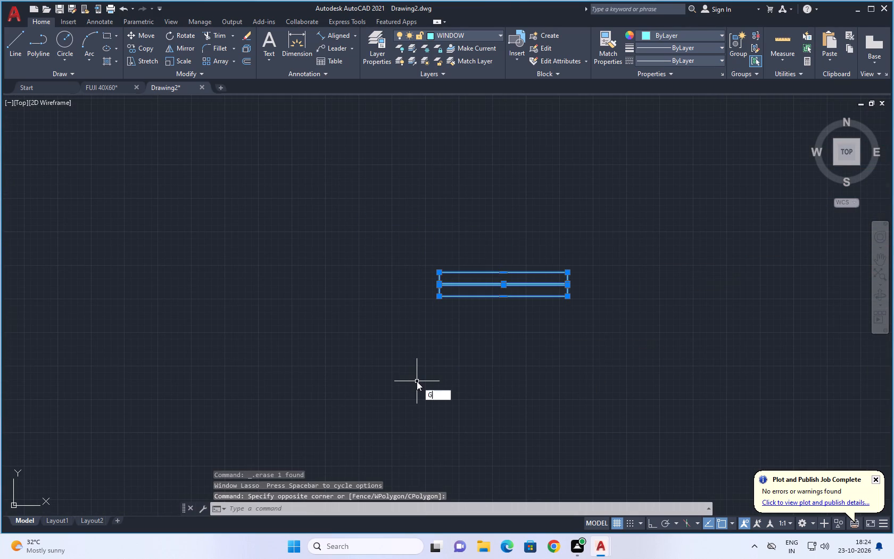
pyautogui.press('space')
# Rotate the window group about its upper-left corner with Ortho on so that it stands vertical, extending downward.
pyautogui.scroll(-4, 512, 260)
pyautogui.moveTo(531, 307); pyautogui.dragTo(523, 358, button='middle')
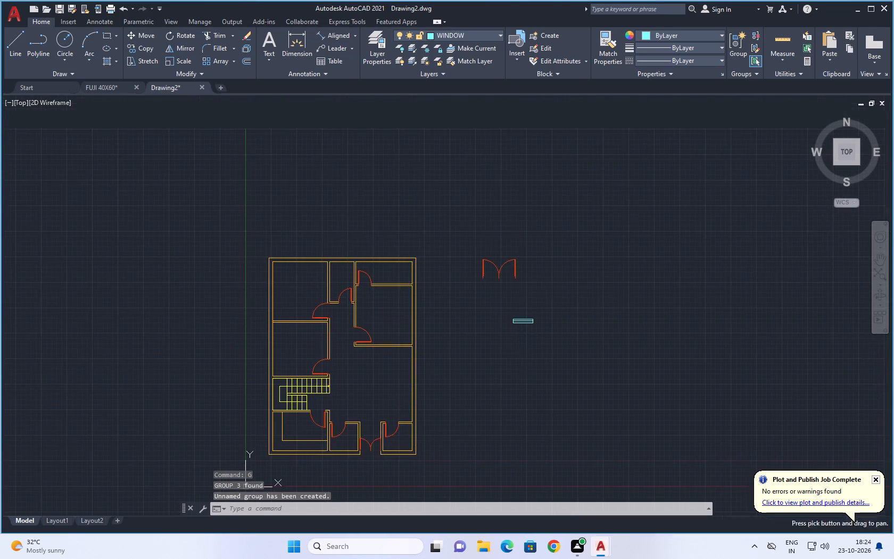
pyautogui.scroll(1, 516, 349)
pyautogui.moveTo(516, 326); pyautogui.dragTo(517, 348, button='middle')
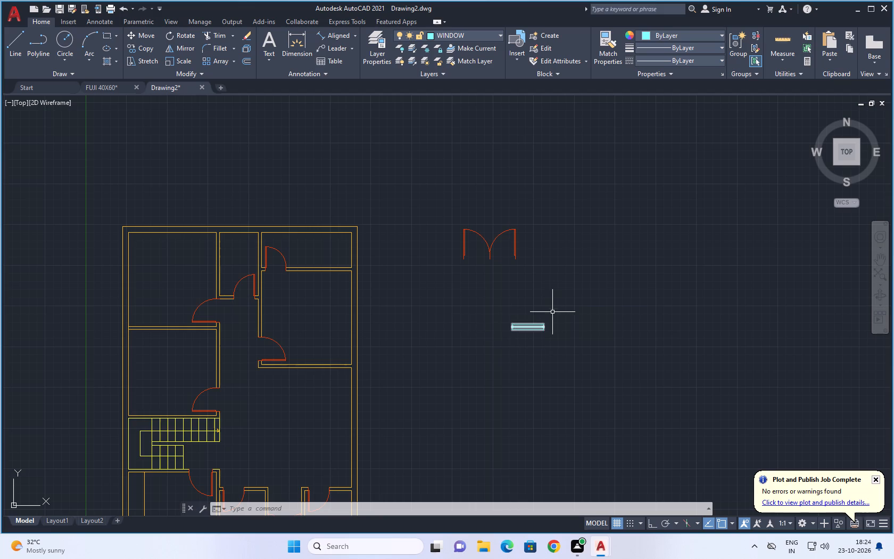
pyautogui.moveTo(559, 306); pyautogui.dragTo(605, 229, button='middle')
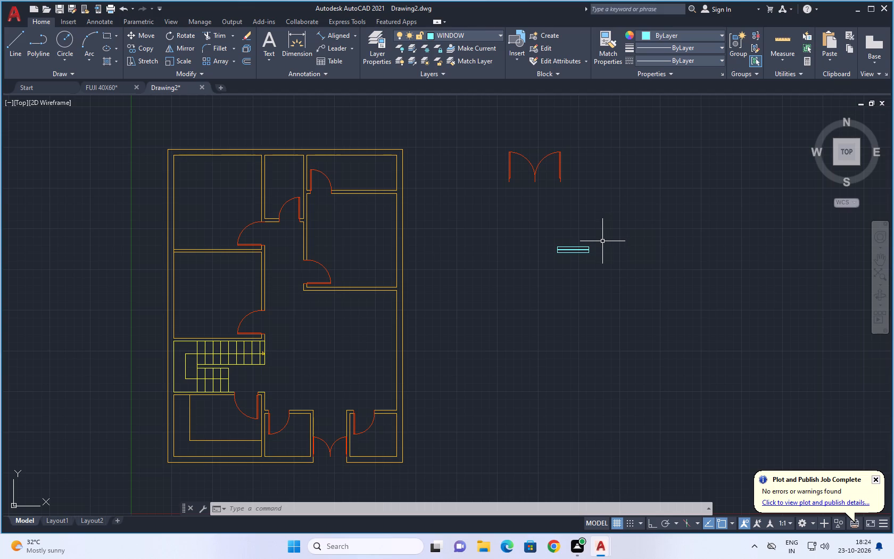
pyautogui.click(186, 36)
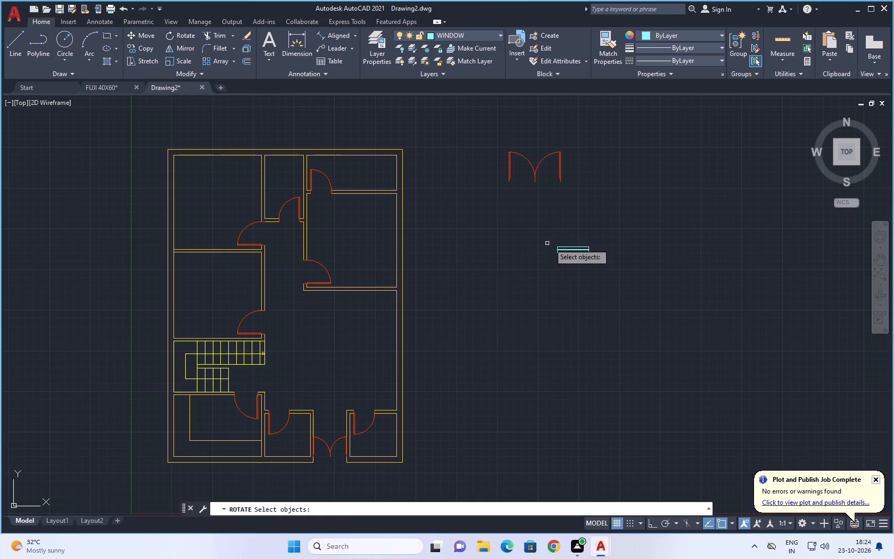
pyautogui.click(614, 225)
pyautogui.click(535, 273)
pyautogui.scroll(1, 561, 246)
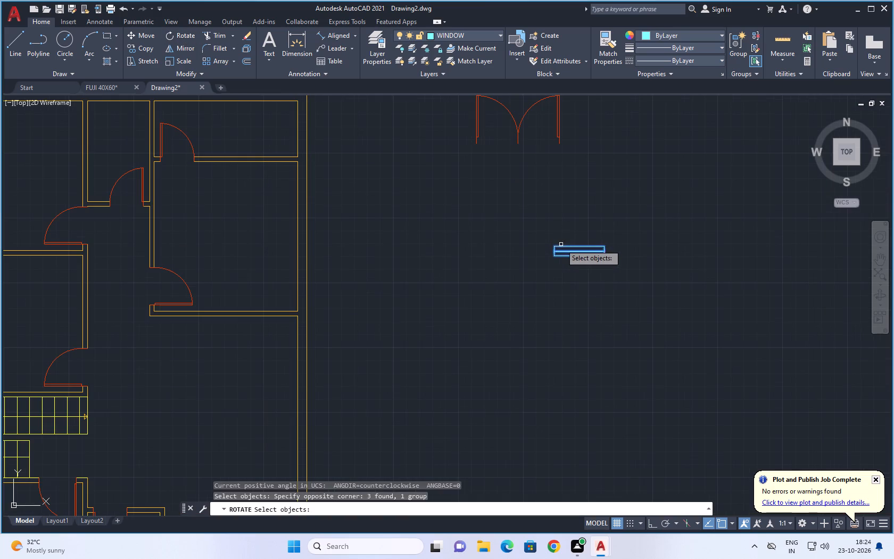
pyautogui.press('space')
pyautogui.click(552, 245)
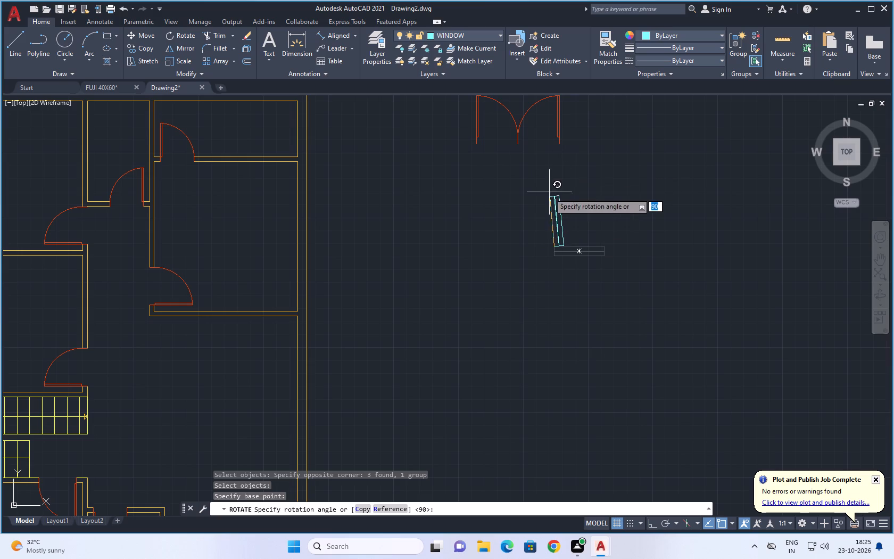
pyautogui.press('F8')
pyautogui.click(594, 441)
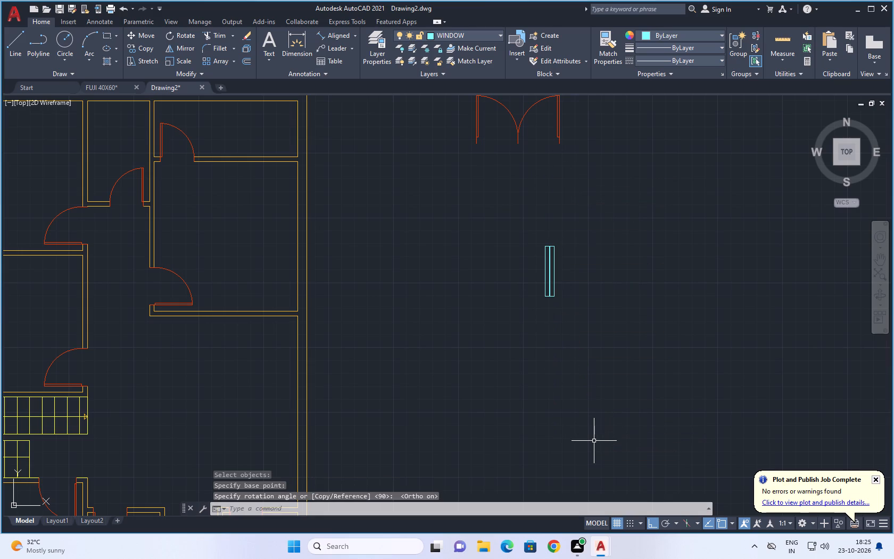
# Copy the vertical window by its left-side midpoint to the inner right-wall midpoints of the middle-right room and the large hall below.
pyautogui.scroll(-1, 595, 189)
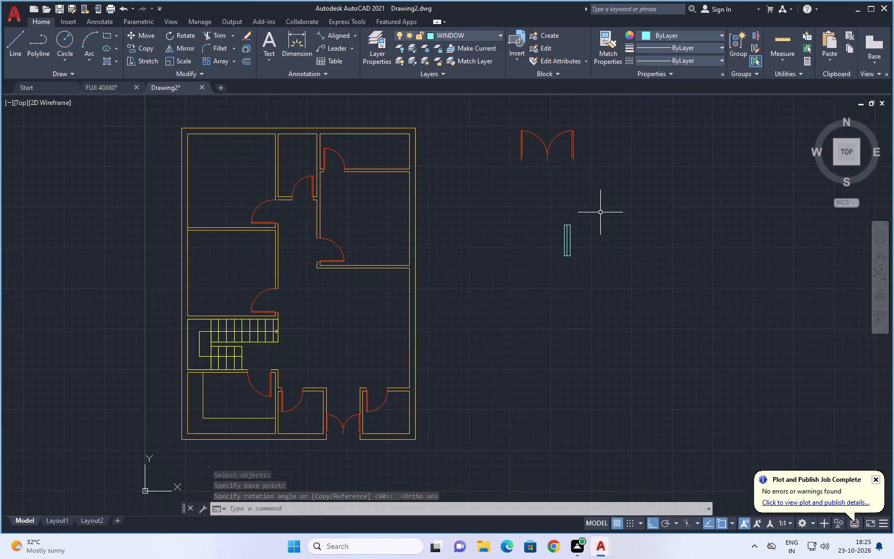
pyautogui.click(603, 207)
pyautogui.click(549, 274)
pyautogui.press('c')
pyautogui.press('o')
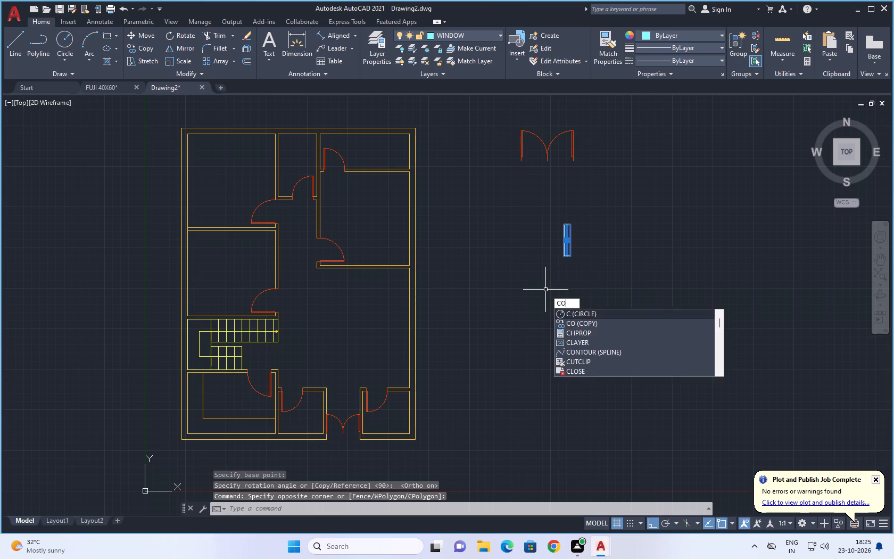
pyautogui.press('space')
pyautogui.scroll(3, 560, 246)
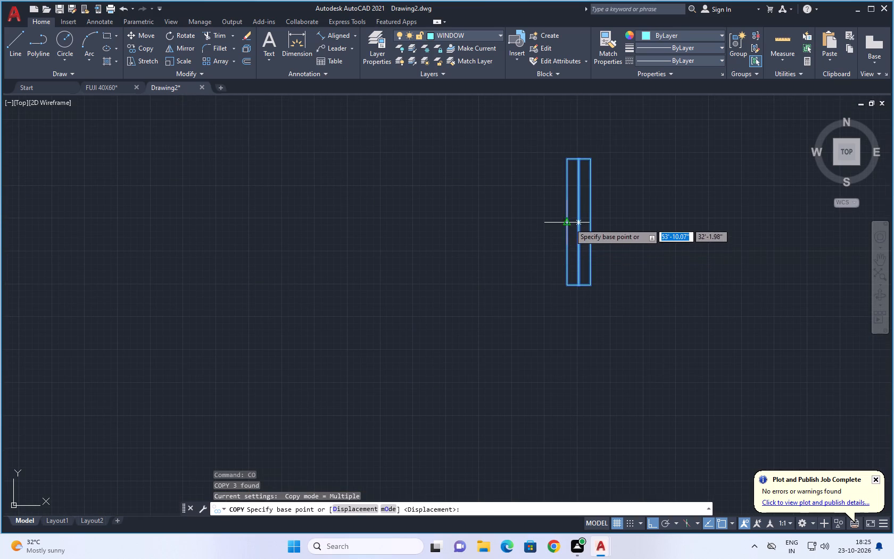
pyautogui.click(569, 223)
pyautogui.scroll(-4, 299, 273)
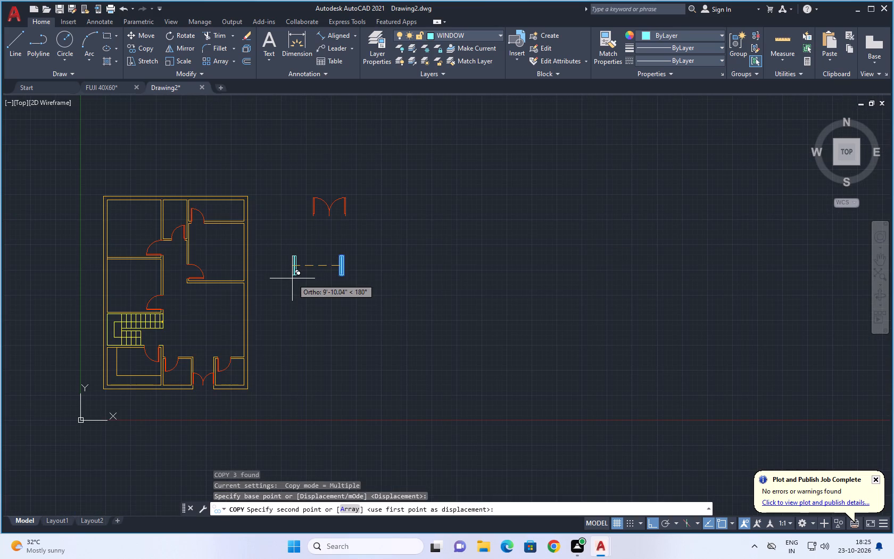
pyautogui.press('F8')
pyautogui.scroll(4, 247, 257)
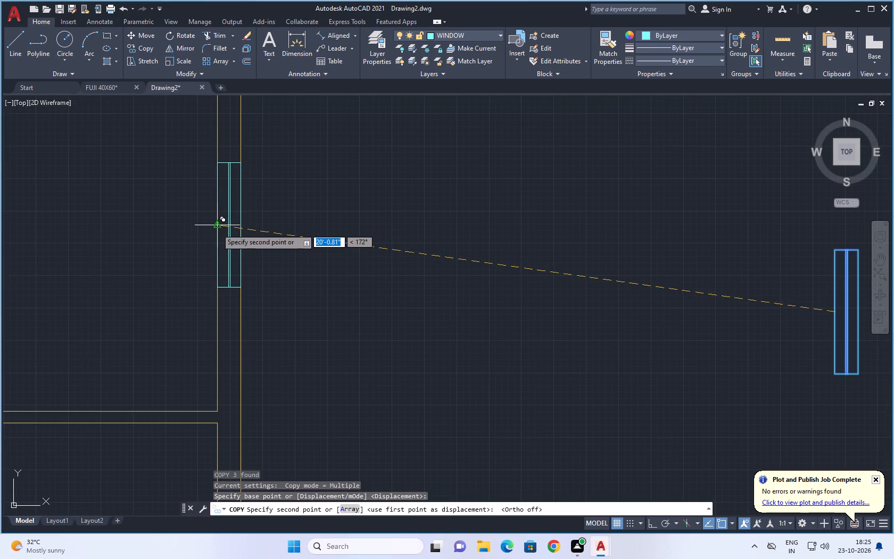
pyautogui.click(217, 228)
pyautogui.scroll(-2, 309, 302)
pyautogui.moveTo(340, 342); pyautogui.dragTo(388, 213, button='middle')
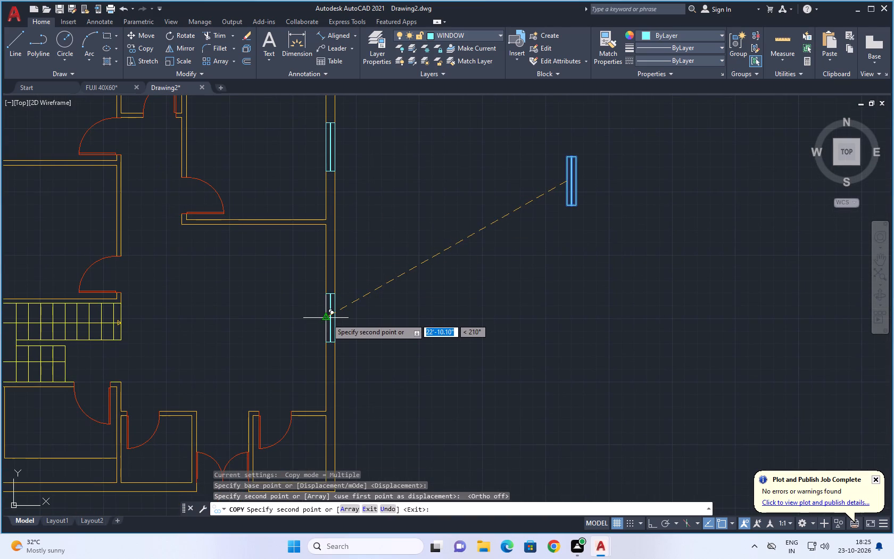
pyautogui.click(327, 318)
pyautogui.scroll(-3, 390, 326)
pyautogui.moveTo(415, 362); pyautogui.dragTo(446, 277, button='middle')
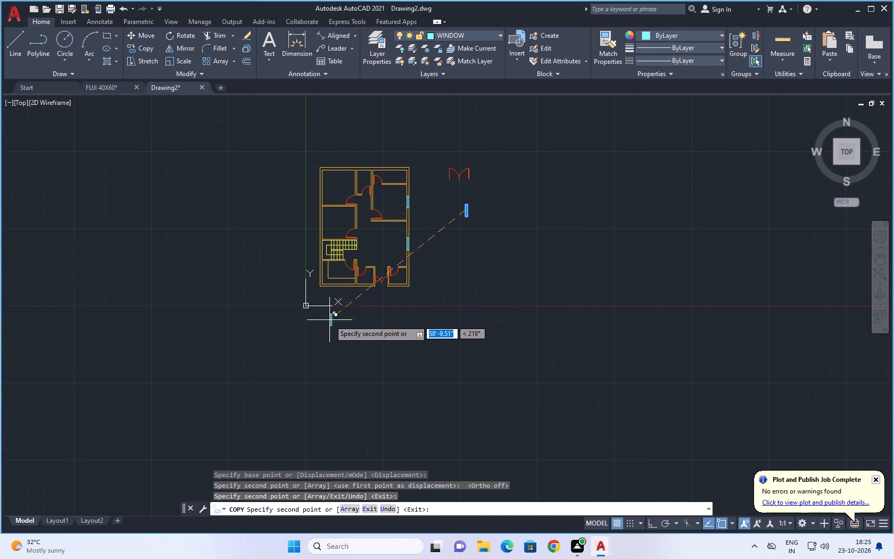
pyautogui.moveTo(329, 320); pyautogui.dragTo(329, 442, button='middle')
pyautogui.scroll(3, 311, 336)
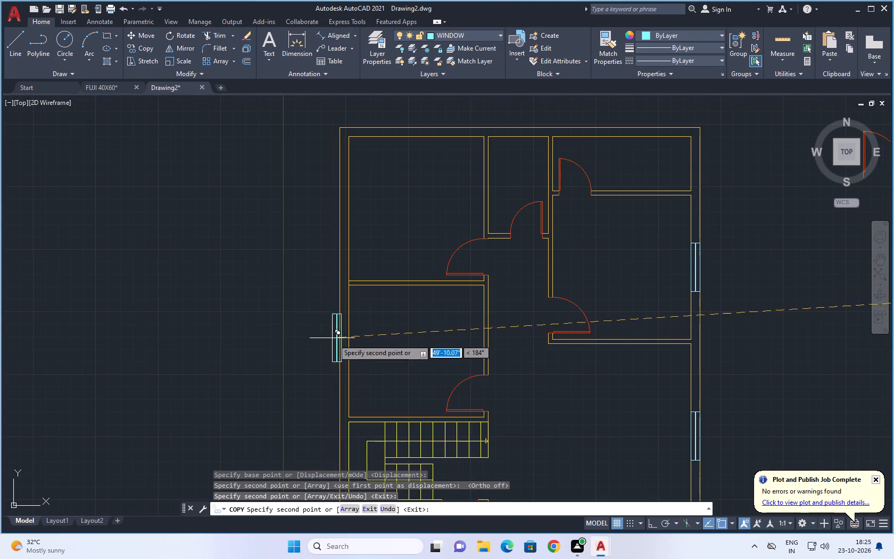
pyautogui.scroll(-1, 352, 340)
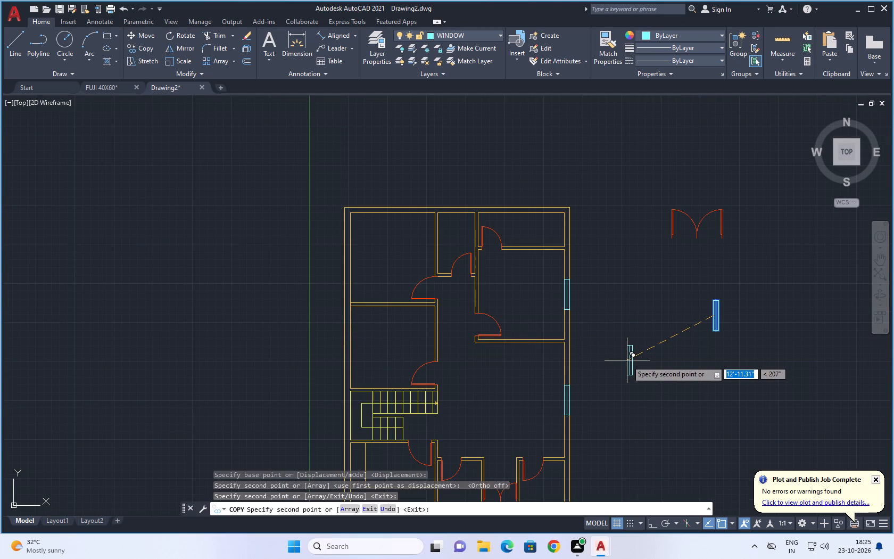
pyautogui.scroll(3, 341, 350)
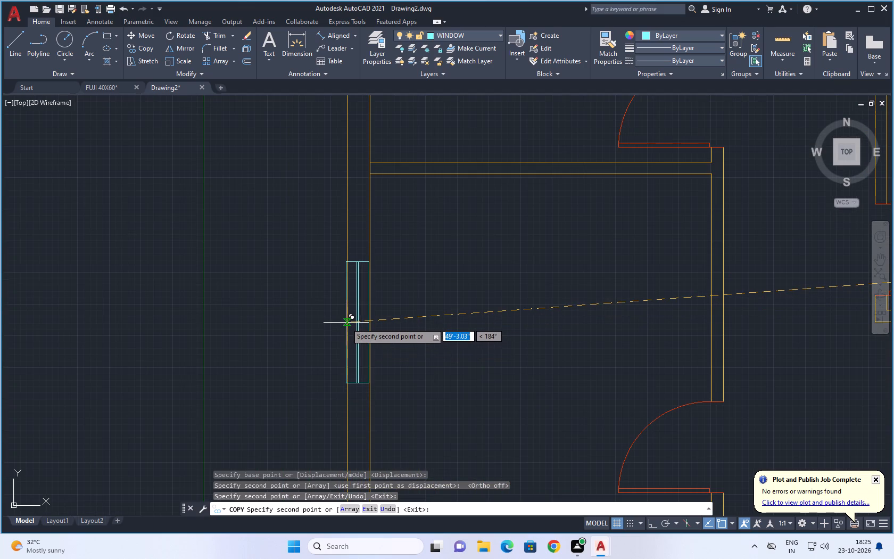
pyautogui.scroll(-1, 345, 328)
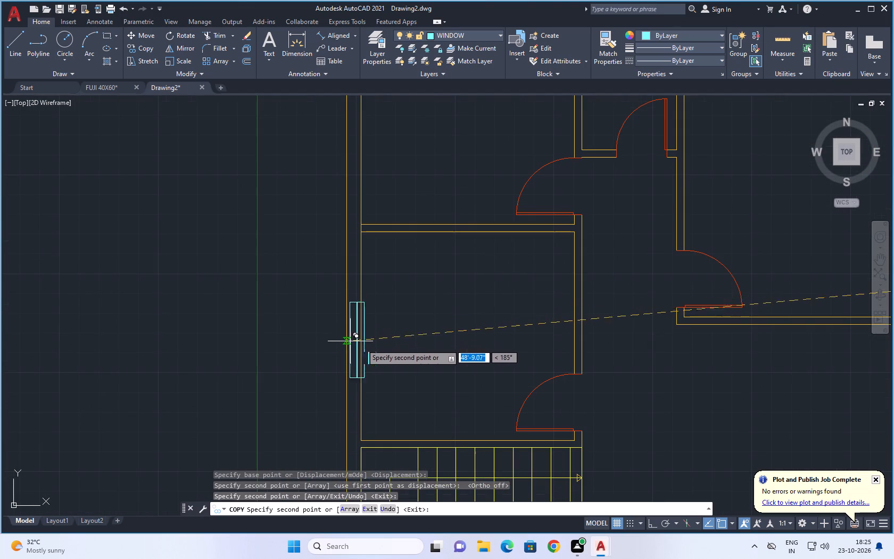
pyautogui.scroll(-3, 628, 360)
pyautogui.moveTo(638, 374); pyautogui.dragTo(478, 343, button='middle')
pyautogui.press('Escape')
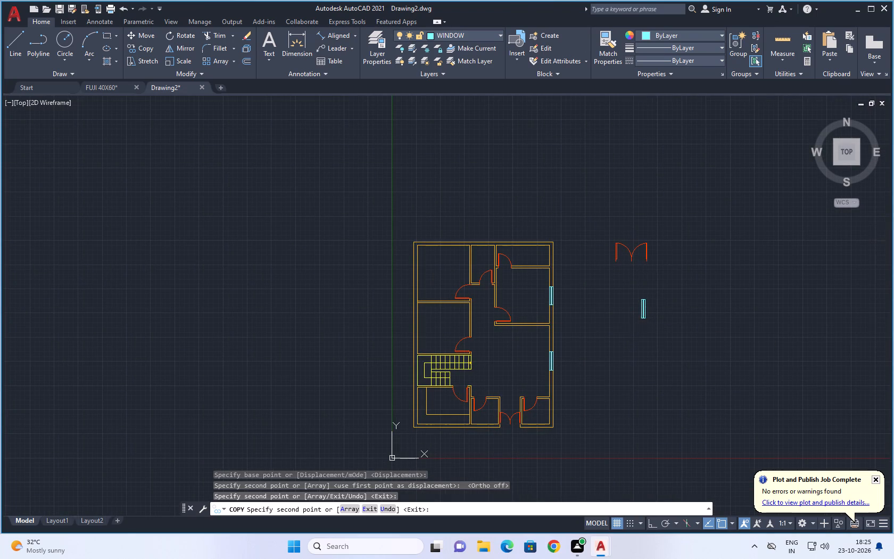
# Copy the loose vertical window by its right-side midpoint to the inner left-wall midpoint of the room above the staircase.
pyautogui.click(661, 297)
pyautogui.click(621, 331)
pyautogui.press('c')
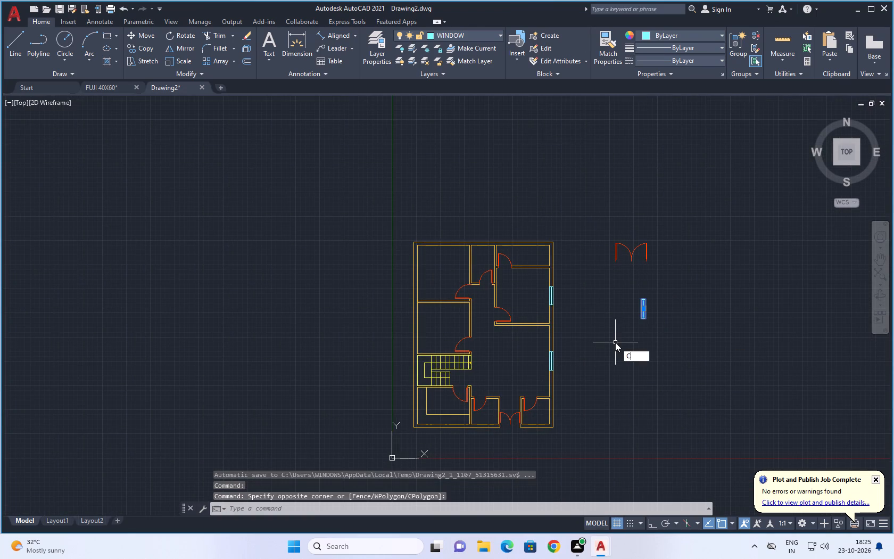
pyautogui.press('o')
pyautogui.press('space')
pyautogui.scroll(3, 644, 305)
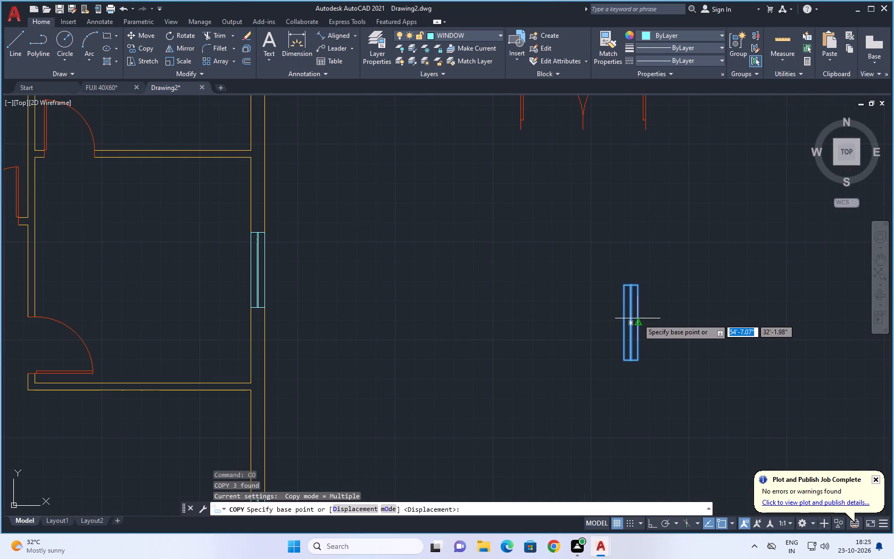
pyautogui.click(639, 322)
pyautogui.scroll(-3, 249, 338)
pyautogui.moveTo(312, 345); pyautogui.dragTo(550, 313, button='middle')
pyautogui.scroll(3, 357, 329)
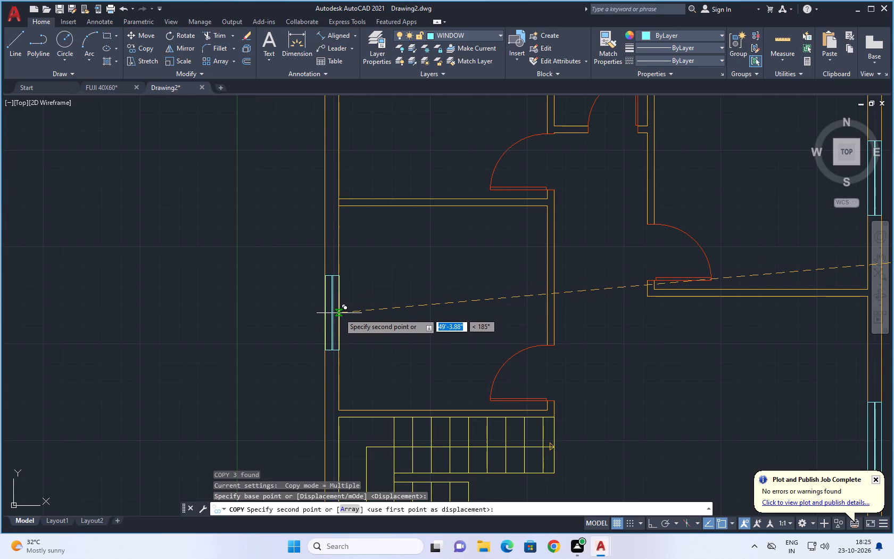
pyautogui.click(339, 313)
# Place another copy of the vertical window at the inner left-wall midpoint of the upper-left room and end the copying.
pyautogui.moveTo(375, 292); pyautogui.dragTo(374, 425, button='middle')
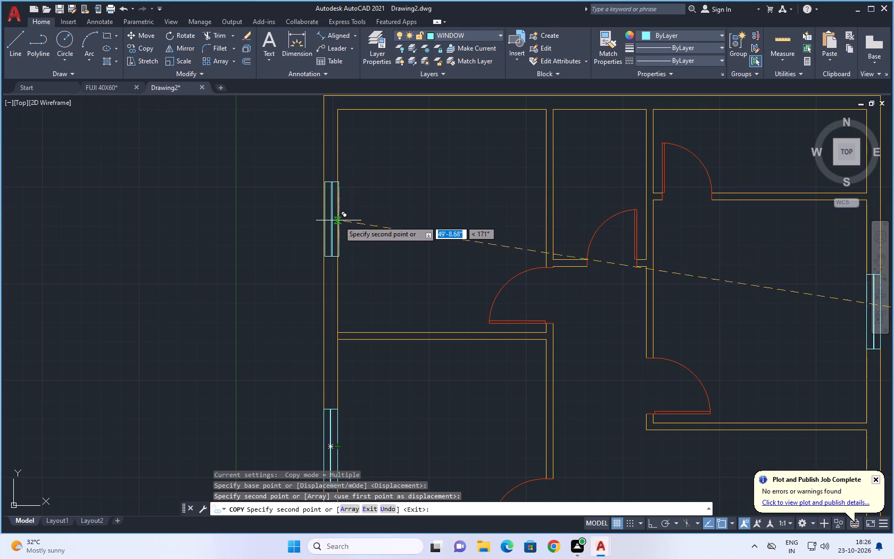
pyautogui.click(338, 211)
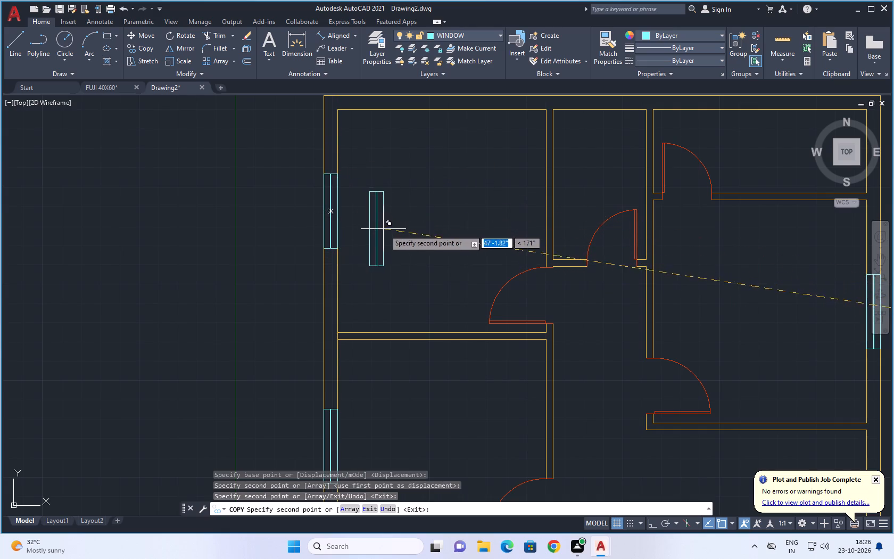
pyautogui.scroll(-2, 386, 234)
pyautogui.moveTo(731, 344); pyautogui.dragTo(717, 344, button='middle')
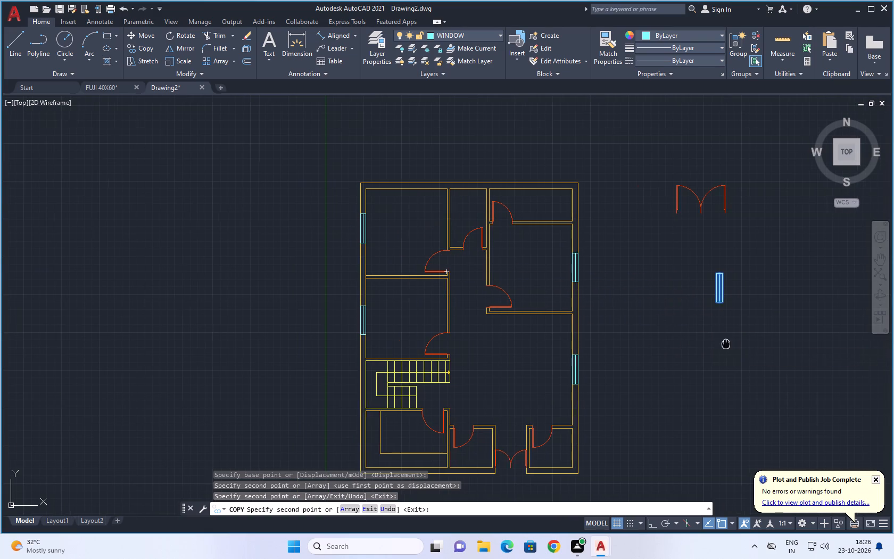
pyautogui.moveTo(717, 344); pyautogui.dragTo(658, 343, button='middle')
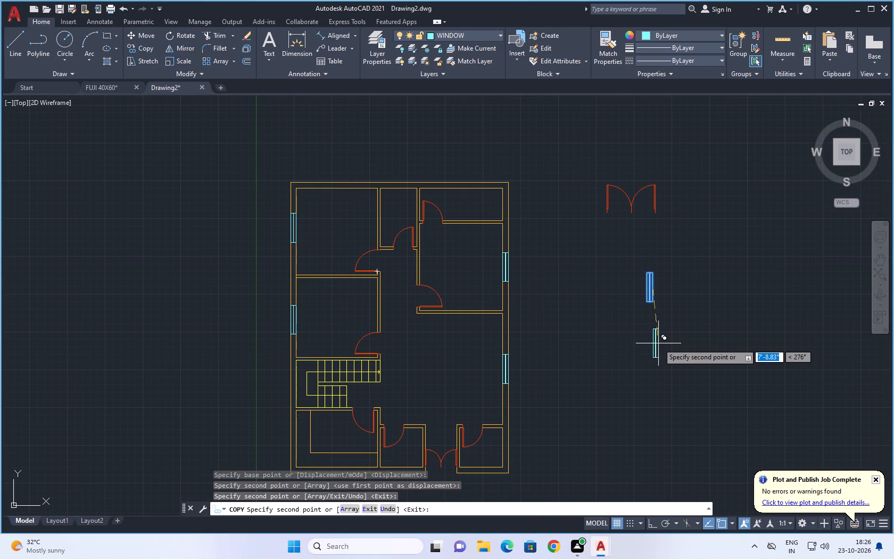
pyautogui.scroll(-1, 691, 295)
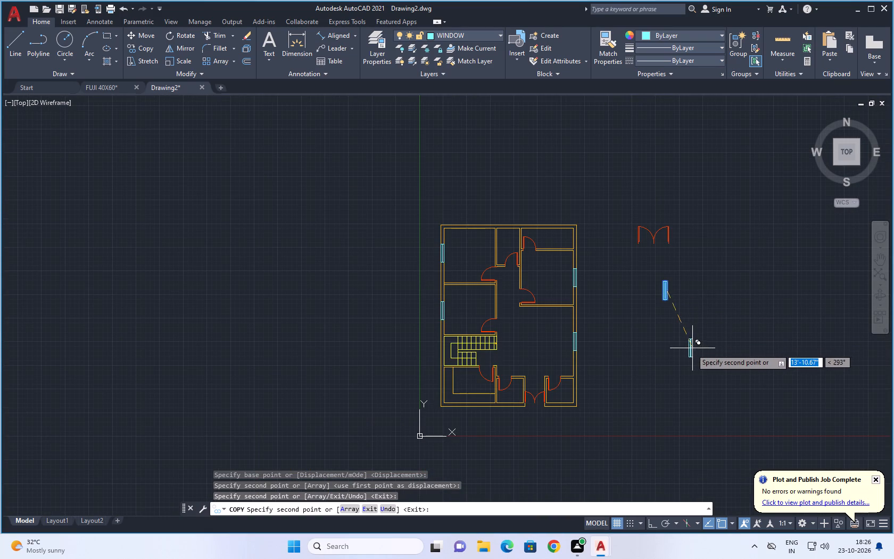
pyautogui.moveTo(691, 349); pyautogui.dragTo(666, 354, button='middle')
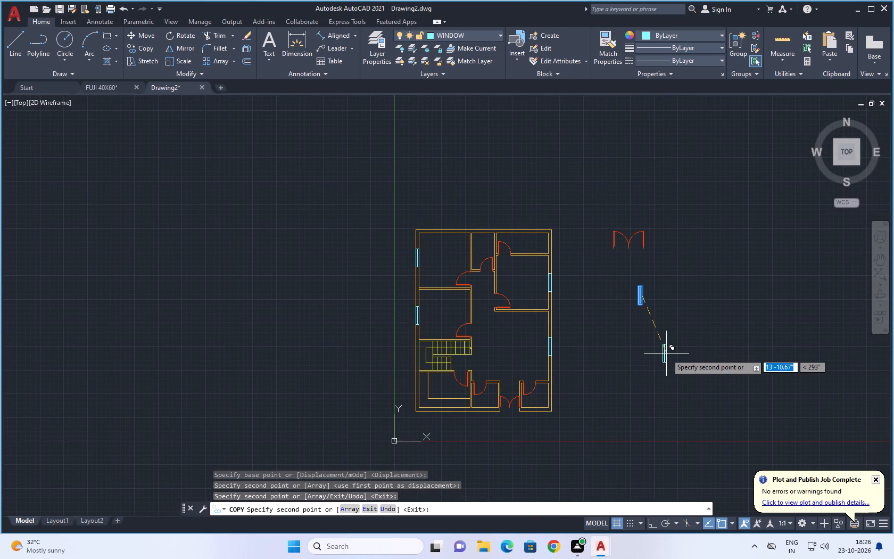
pyautogui.press('Escape')
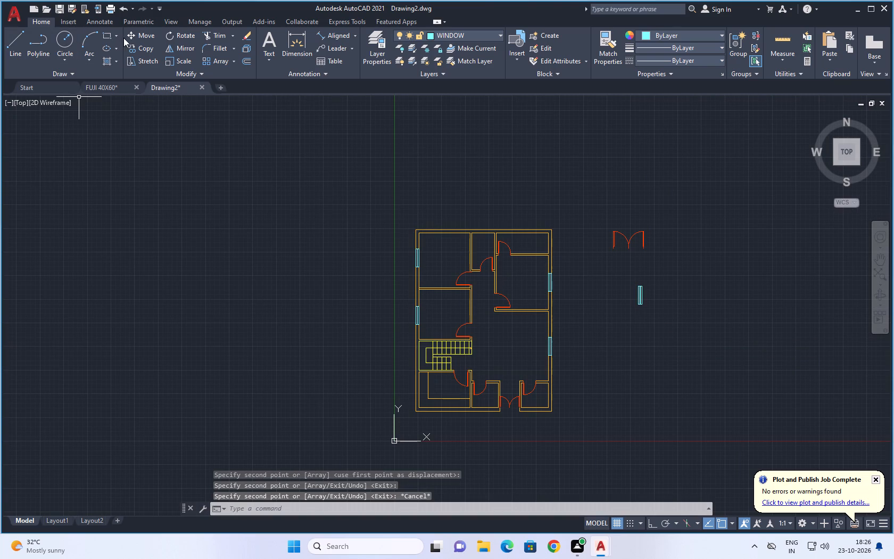
# Draw a 3' by 9" rectangle in the empty space below the loose vertical window.
pyautogui.click(109, 36)
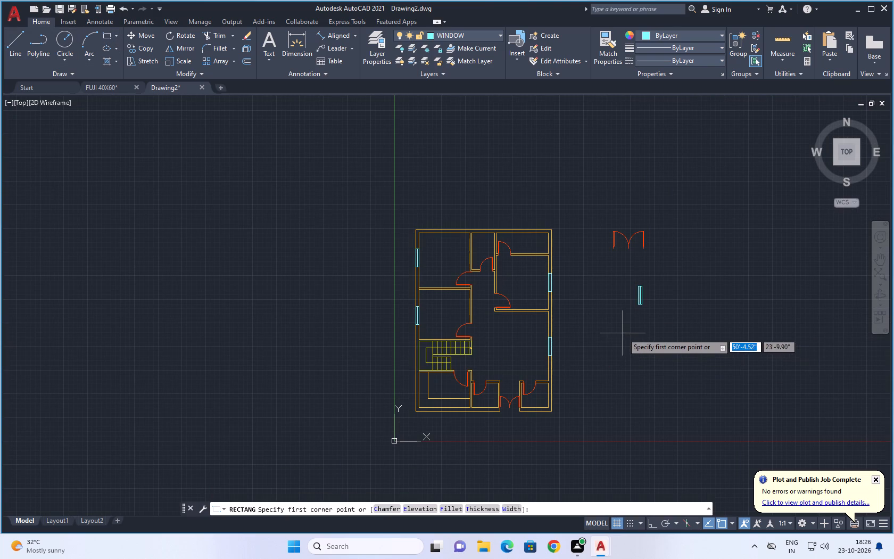
pyautogui.click(624, 335)
pyautogui.press('3')
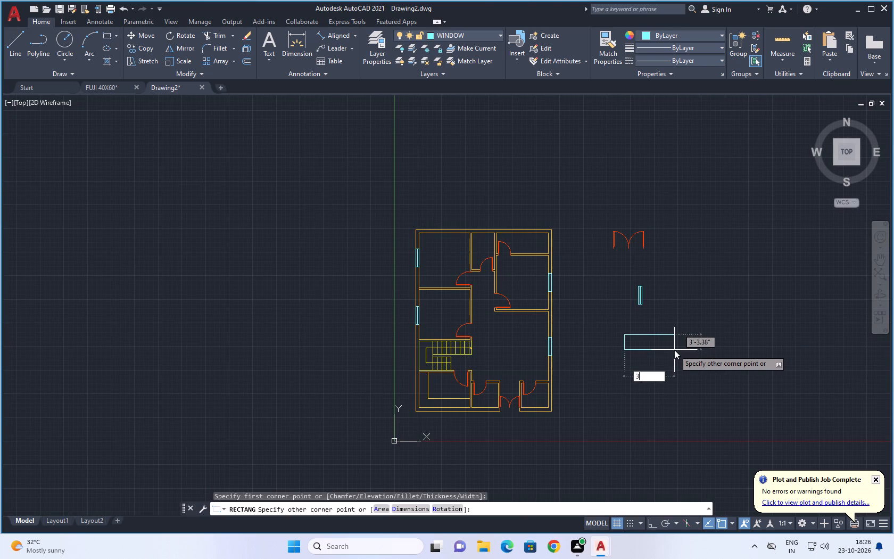
pyautogui.write('\',9"')
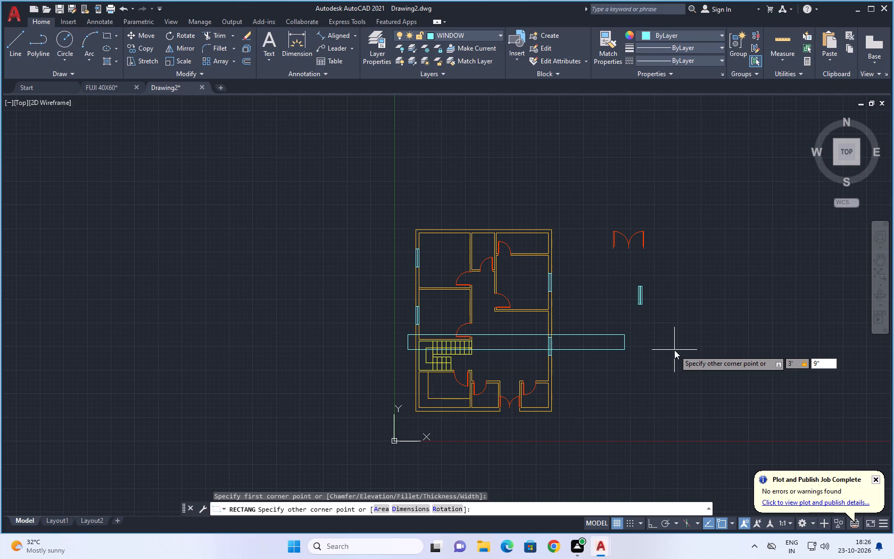
pyautogui.press('Return')
# Draw a horizontal centre line through the 3' rectangle between the midpoints of its short sides.
pyautogui.scroll(2, 646, 348)
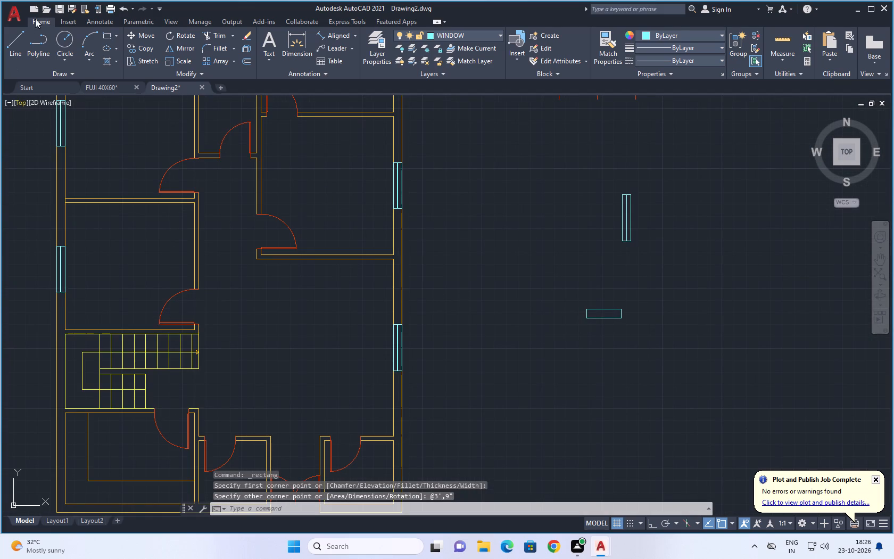
pyautogui.click(21, 35)
pyautogui.scroll(2, 622, 303)
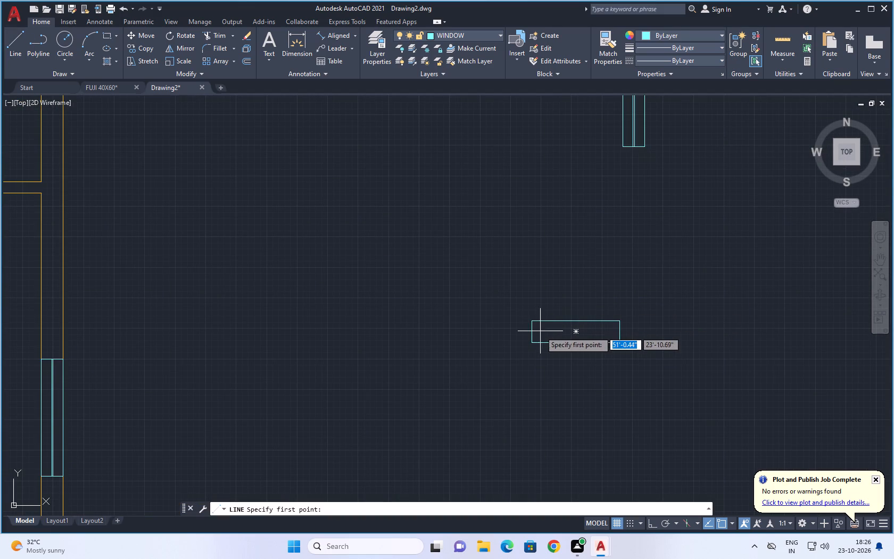
pyautogui.click(534, 335)
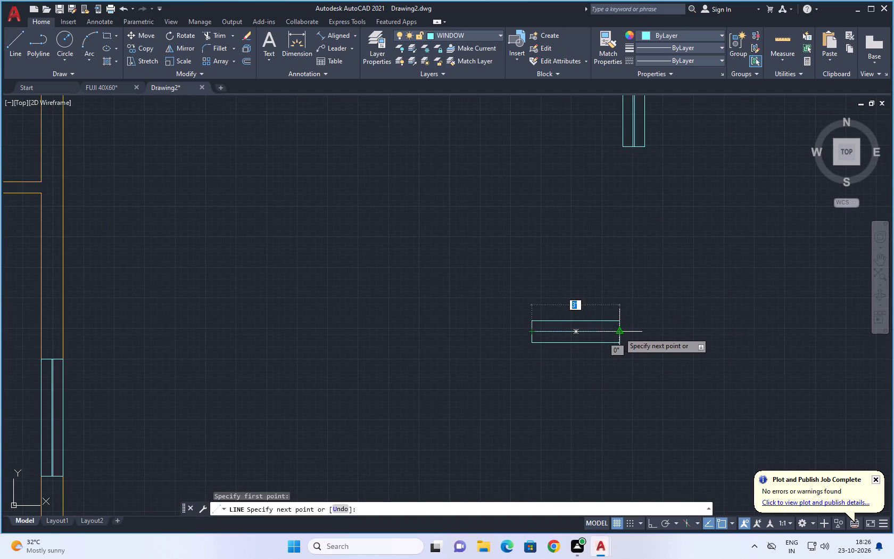
pyautogui.click(619, 332)
pyautogui.press('Escape')
pyautogui.press('Escape')
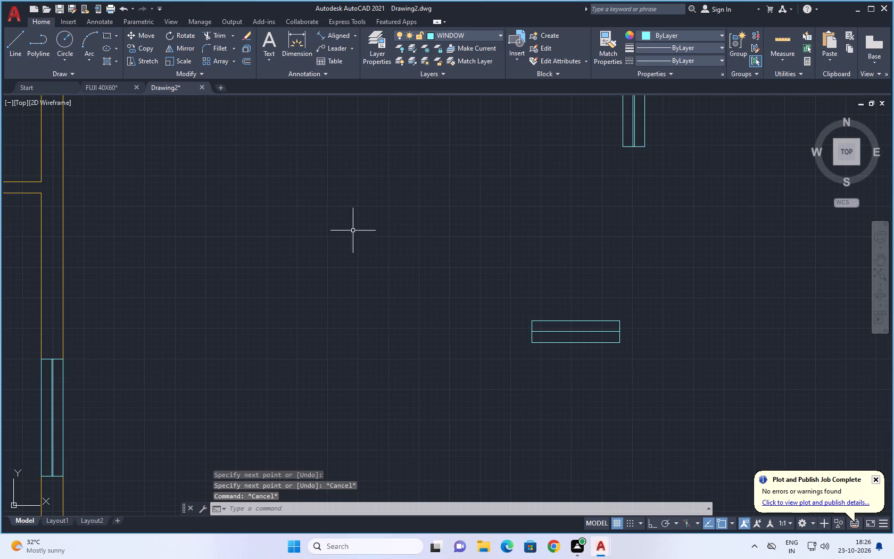
# Offset the 3' rectangle's centre line by 0.25" to both sides, above and below.
pyautogui.press('o')
pyautogui.press('Return')
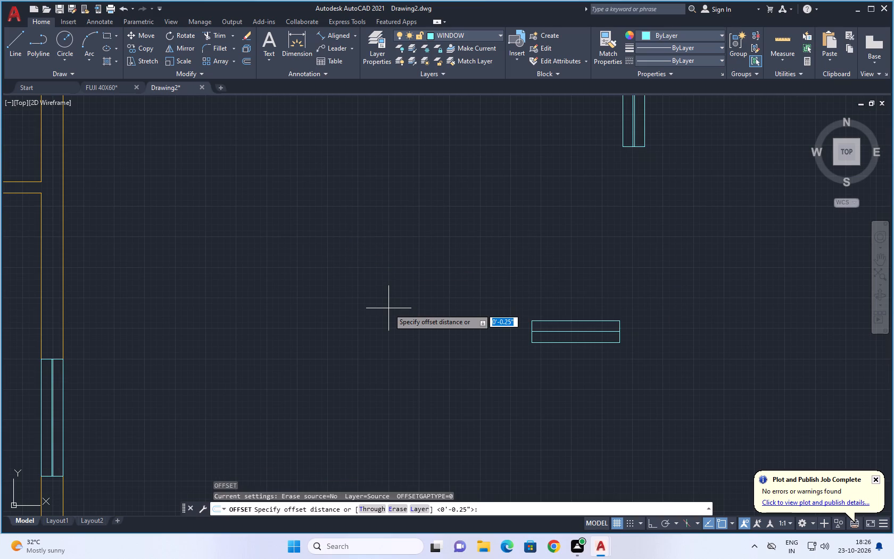
pyautogui.write('0.25')
pyautogui.press('Return')
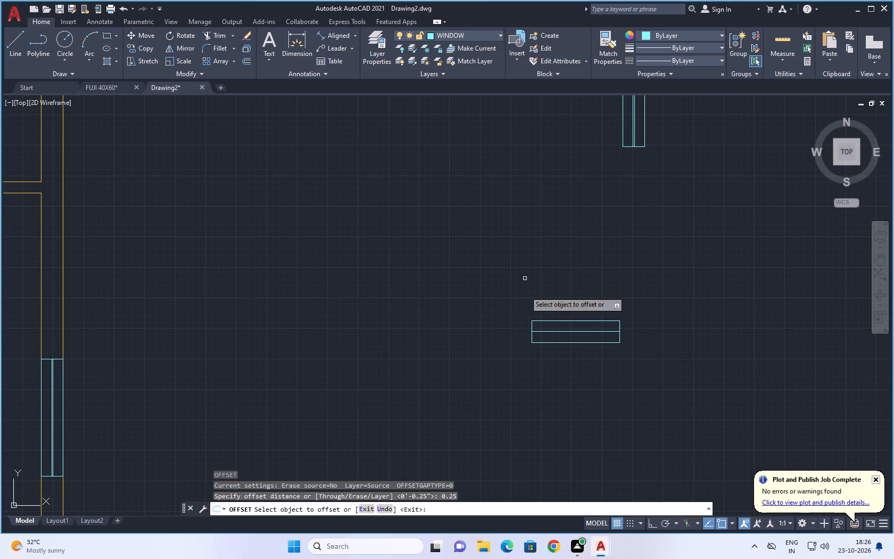
pyautogui.scroll(2, 561, 343)
pyautogui.click(548, 315)
pyautogui.click(552, 300)
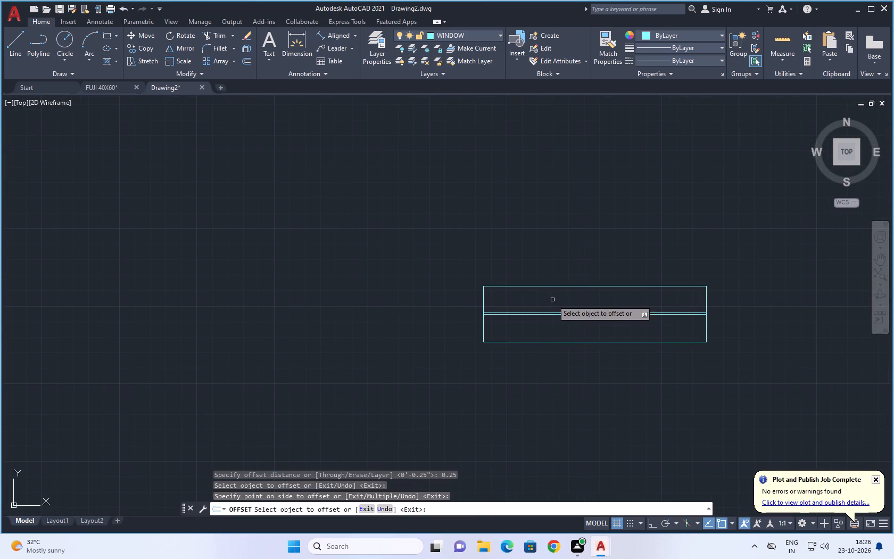
pyautogui.scroll(2, 552, 318)
pyautogui.click(552, 311)
pyautogui.click(552, 332)
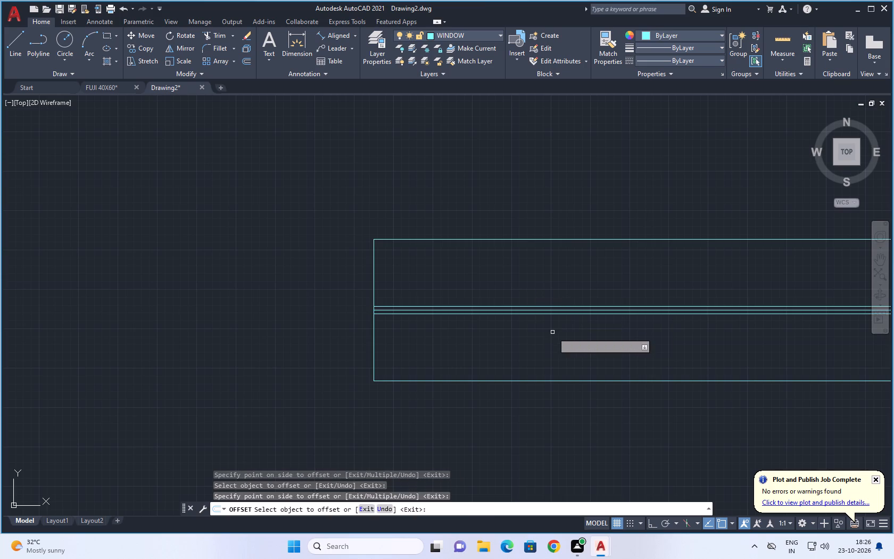
pyautogui.press('Escape')
pyautogui.press('Escape')
# Delete the original centre line between the two offset lines in the 3' rectangle.
pyautogui.click(547, 310)
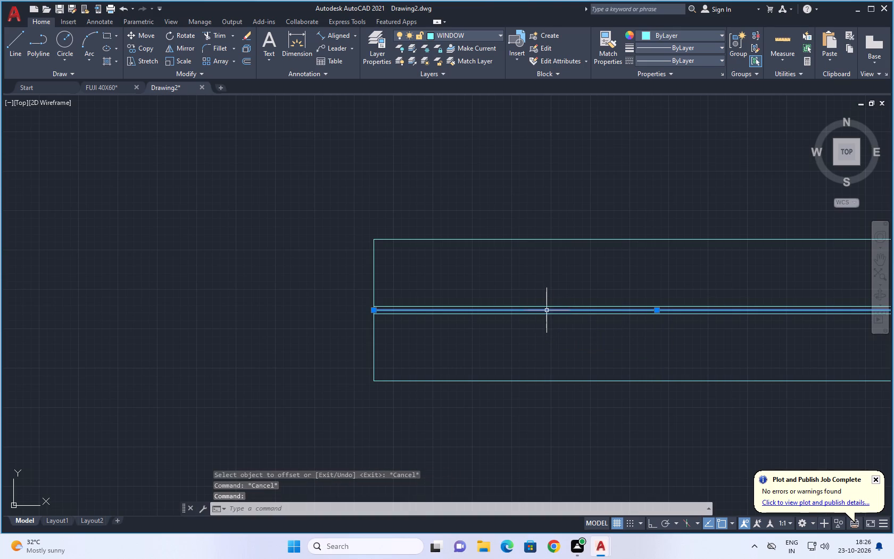
pyautogui.press('Delete')
# Draw a 2' by 9" rectangle in the empty space between the floor plan and the 3' window.
pyautogui.scroll(-2, 540, 333)
pyautogui.scroll(-2, 562, 371)
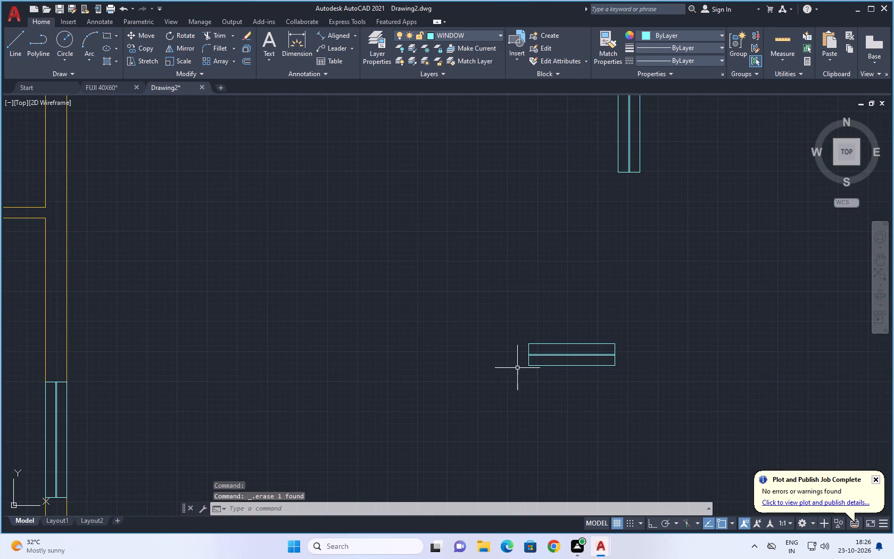
pyautogui.click(102, 34)
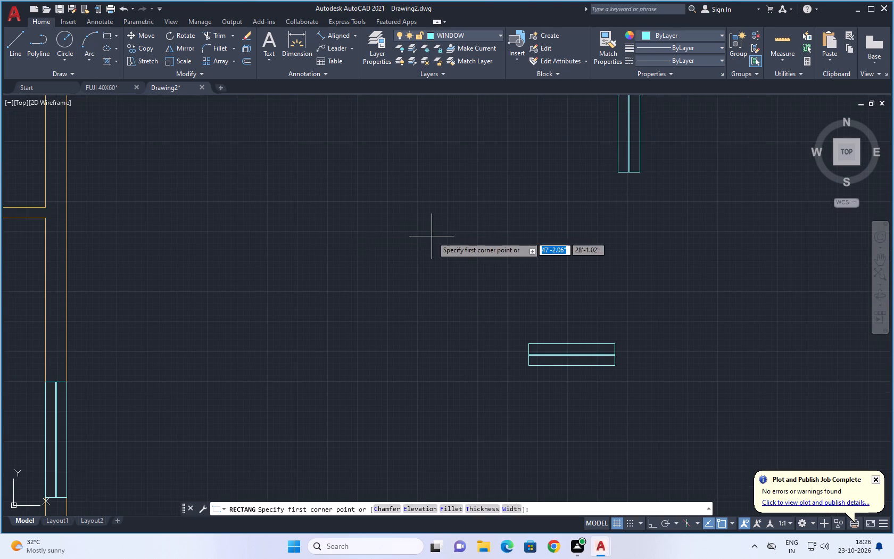
pyautogui.click(431, 233)
pyautogui.write("2',9")
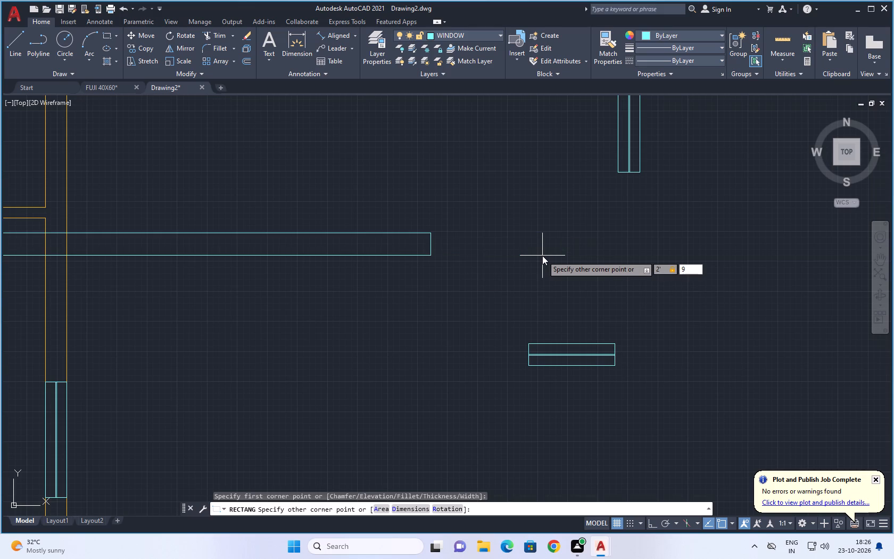
pyautogui.hotkey('shift', '"')
pyautogui.press('Return')
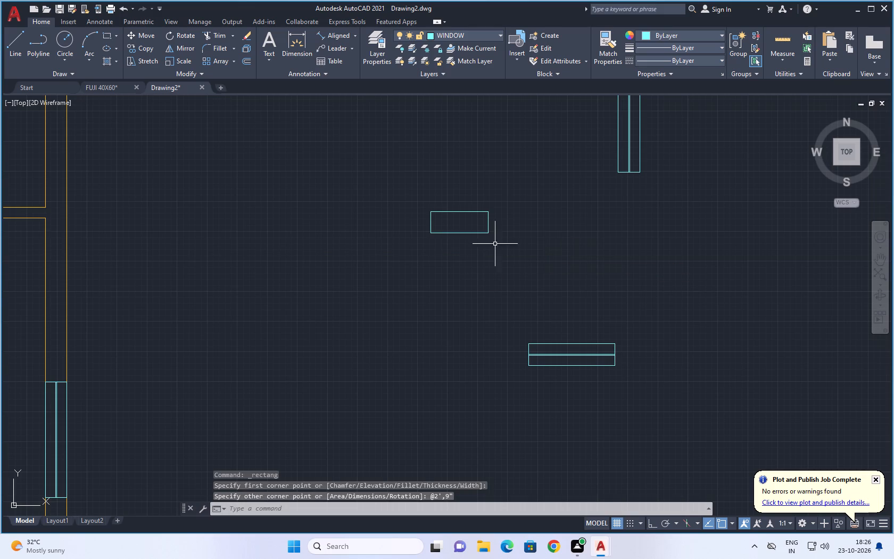
# Draw a horizontal centre line through the 2' rectangle between the midpoints of its short sides.
pyautogui.click(11, 43)
pyautogui.scroll(2, 370, 211)
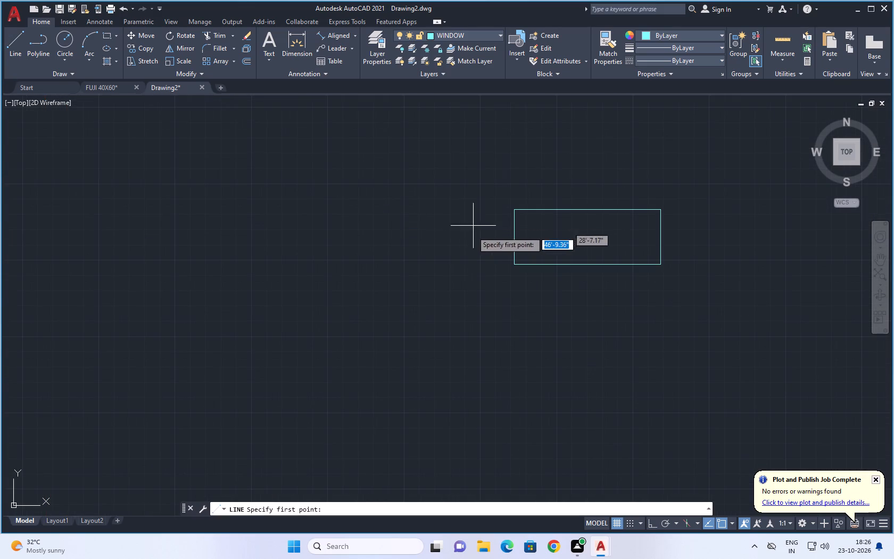
pyautogui.click(516, 236)
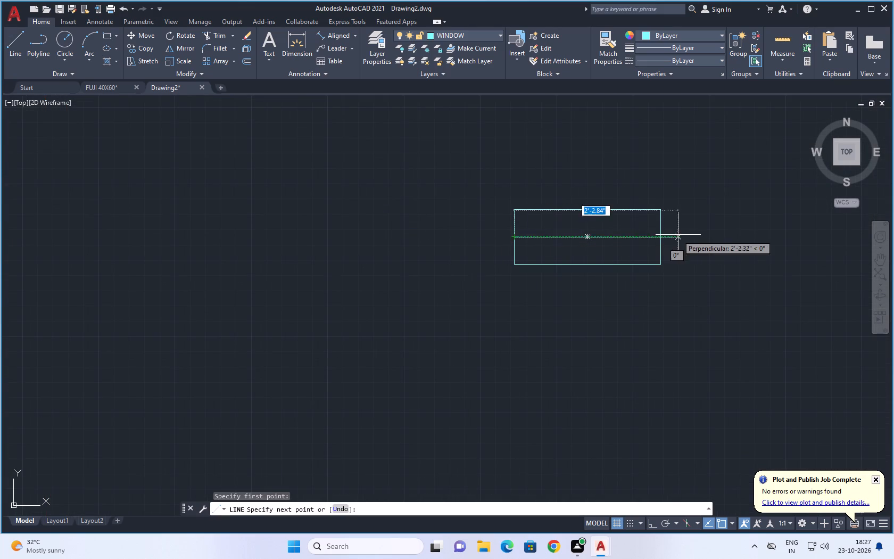
pyautogui.click(661, 237)
pyautogui.press('Escape')
pyautogui.press('Escape')
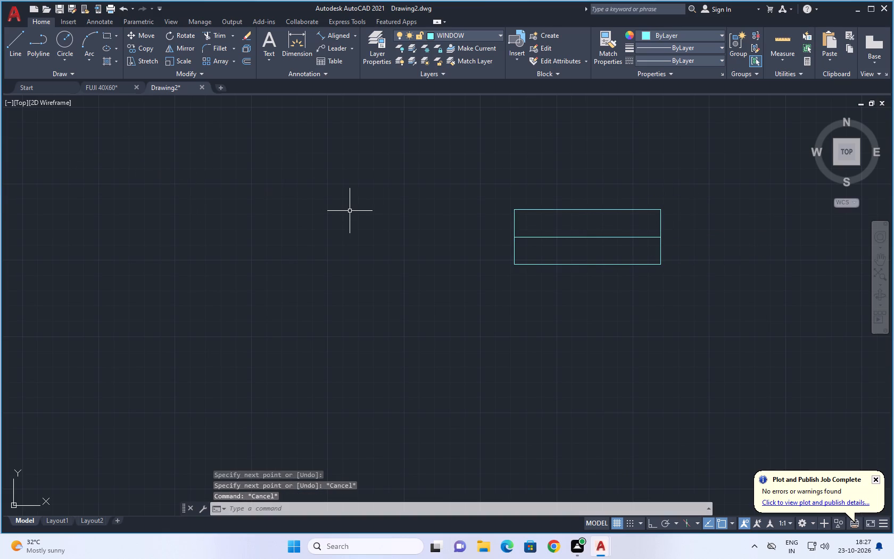
# Offset the 2' rectangle's centre line by 0.25" to both sides, above and below.
pyautogui.press('o')
pyautogui.press('Return')
pyautogui.write('0.25')
pyautogui.press('Return')
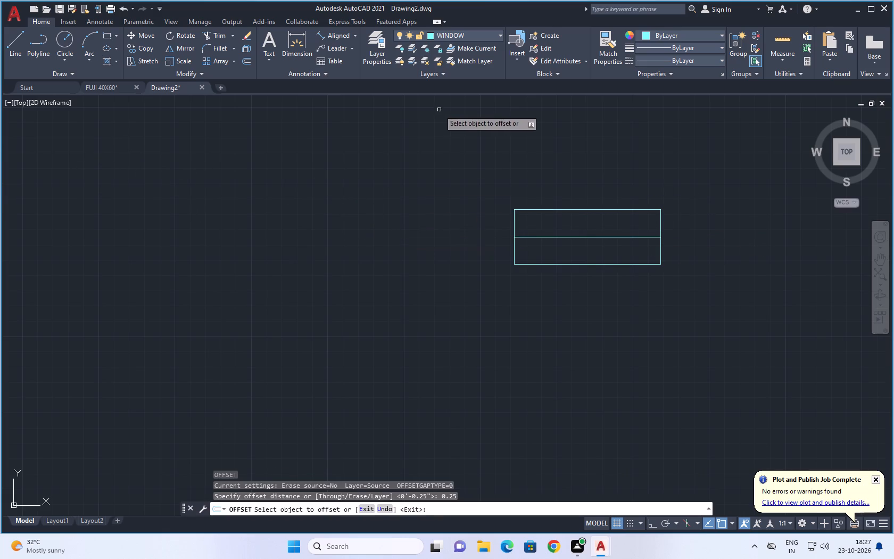
pyautogui.click(561, 237)
pyautogui.click(562, 224)
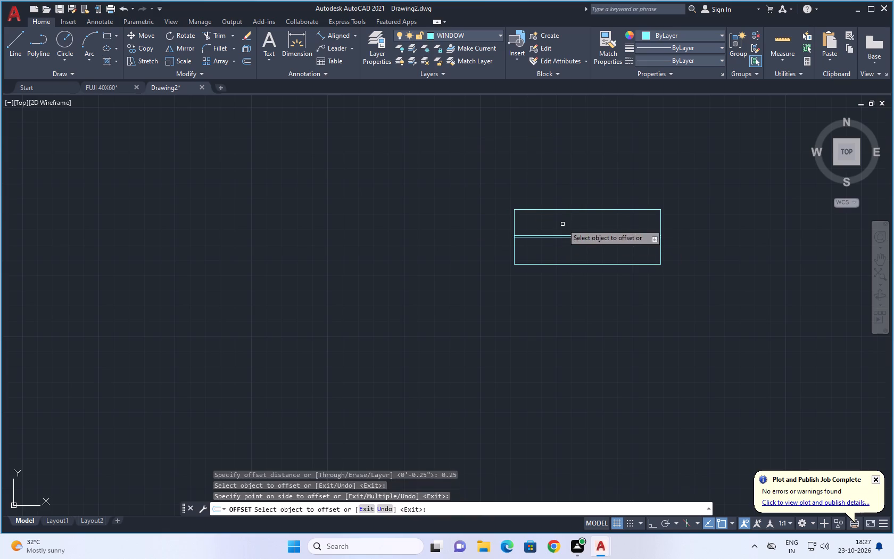
pyautogui.scroll(3, 559, 240)
pyautogui.click(562, 228)
pyautogui.click(560, 254)
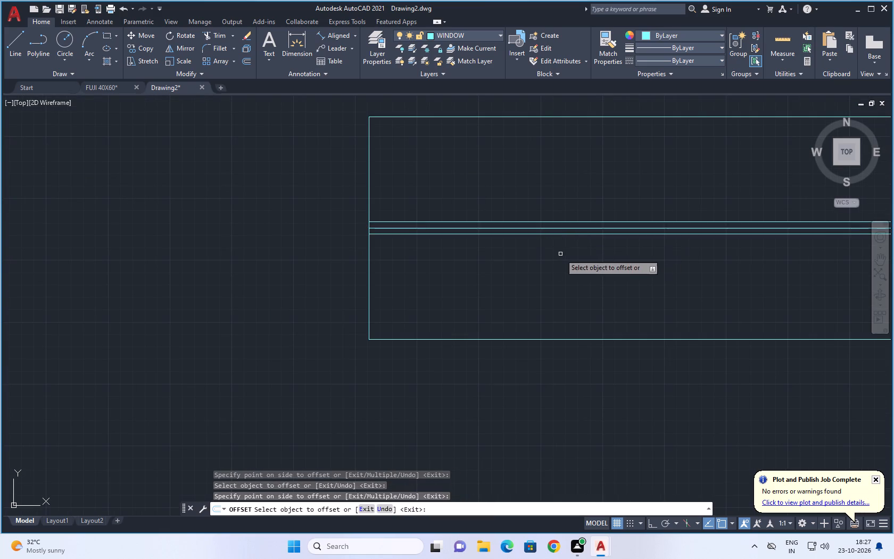
pyautogui.press('Escape')
pyautogui.press('Escape')
# Delete the original centre line between the two offset lines in the 2' rectangle.
pyautogui.click(540, 227)
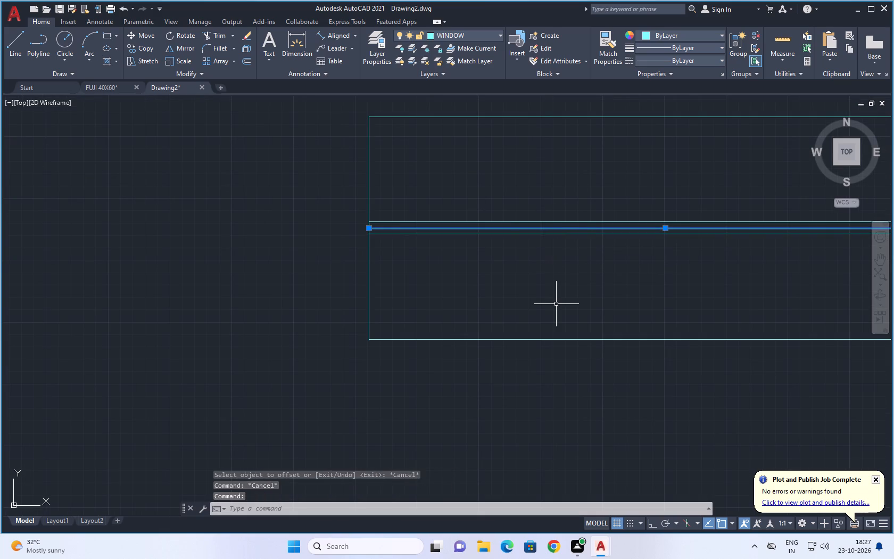
pyautogui.press('Delete')
# Group the 2' window's rectangle and its two centre lines into one object.
pyautogui.scroll(-4, 556, 304)
pyautogui.moveTo(580, 328); pyautogui.dragTo(529, 303, button='middle')
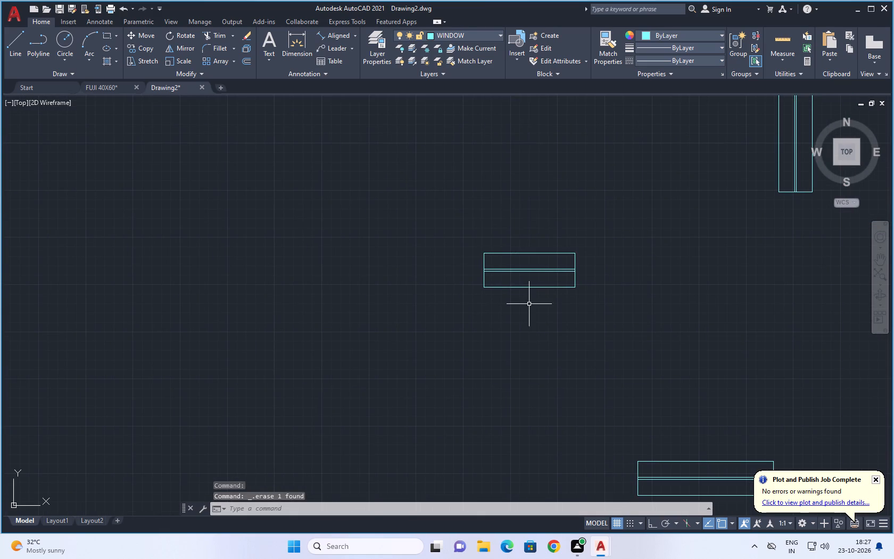
pyautogui.click(467, 199)
pyautogui.click(639, 321)
pyautogui.press('g')
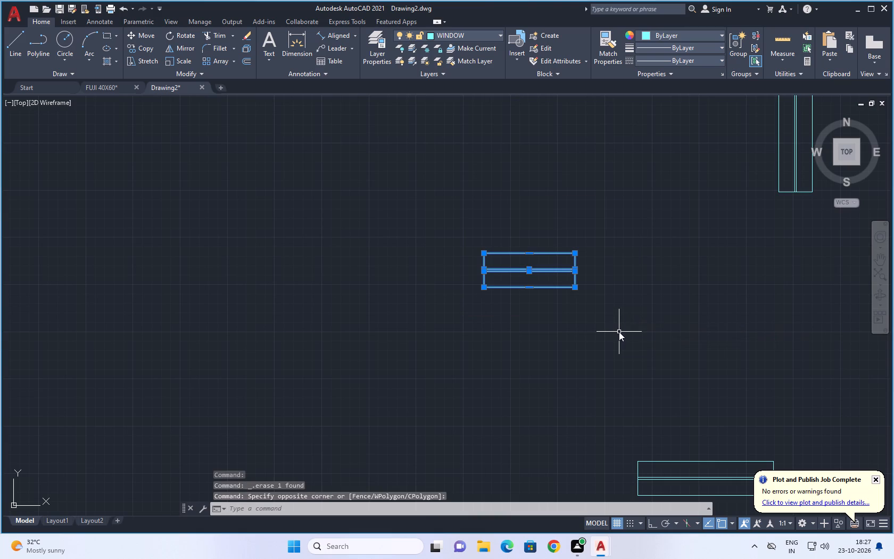
pyautogui.press('space')
# Group the 3' window's rectangle and its two centre lines into one object.
pyautogui.scroll(-3, 614, 335)
pyautogui.moveTo(606, 338); pyautogui.dragTo(563, 306, button='middle')
pyautogui.scroll(2, 574, 323)
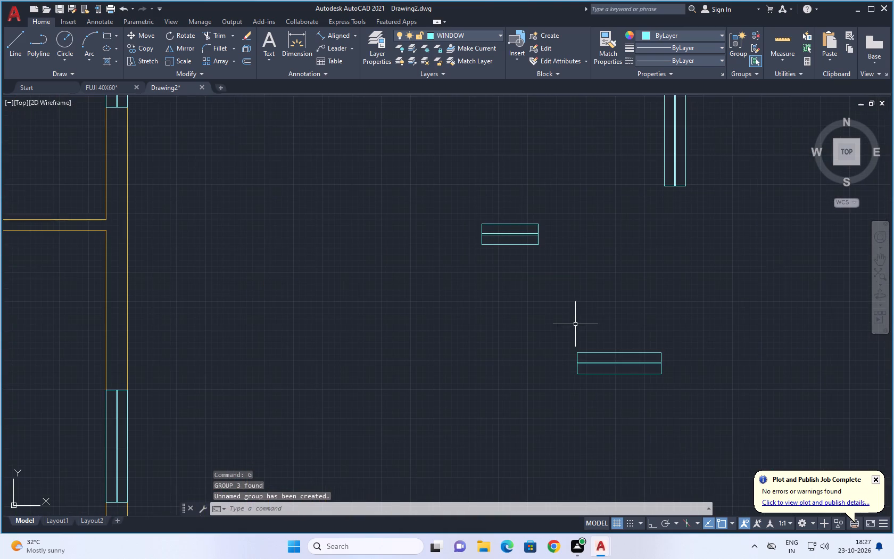
pyautogui.click(573, 324)
pyautogui.click(707, 418)
pyautogui.press('g')
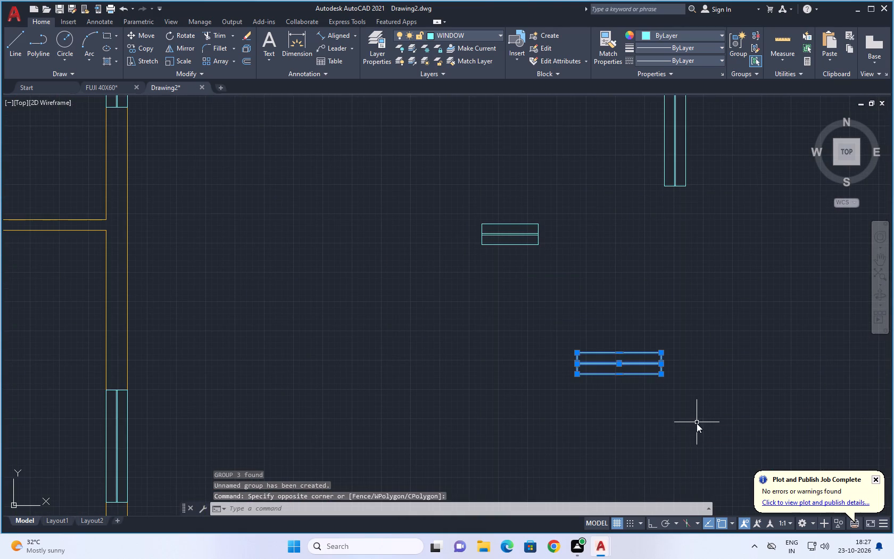
pyautogui.press('space')
# Copy the 3' window by its top-edge midpoint into the bottom outer wall of the room below the staircase.
pyautogui.scroll(-2, 669, 402)
pyautogui.moveTo(698, 372); pyautogui.dragTo(641, 346, button='middle')
pyautogui.middleClick(641, 346)
pyautogui.scroll(-1, 641, 346)
pyautogui.moveTo(641, 344); pyautogui.dragTo(635, 326, button='middle')
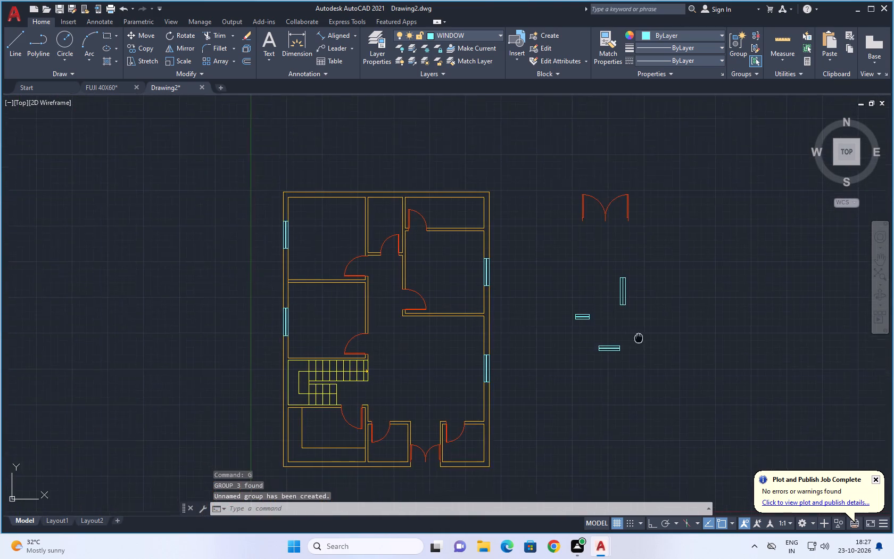
pyautogui.moveTo(635, 326); pyautogui.dragTo(632, 315, button='middle')
pyautogui.scroll(2, 628, 315)
pyautogui.click(628, 315)
pyautogui.click(491, 402)
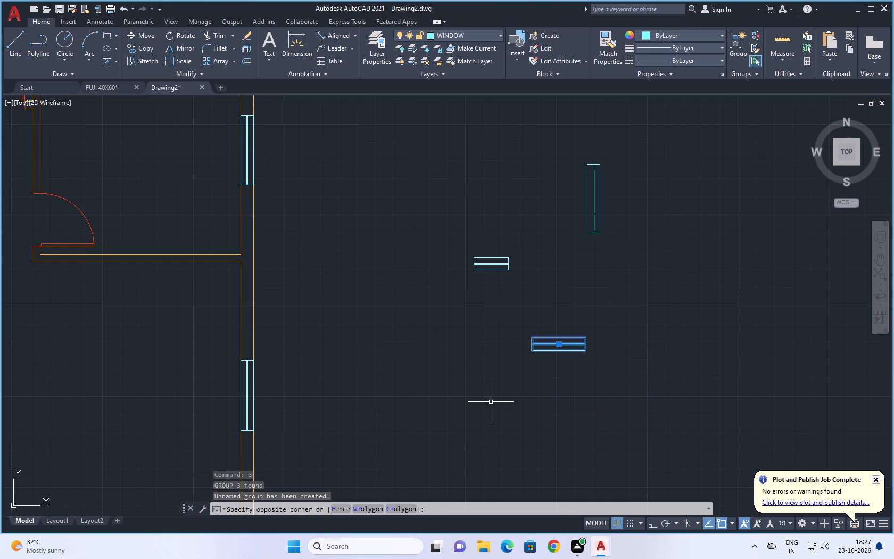
pyautogui.write('CO')
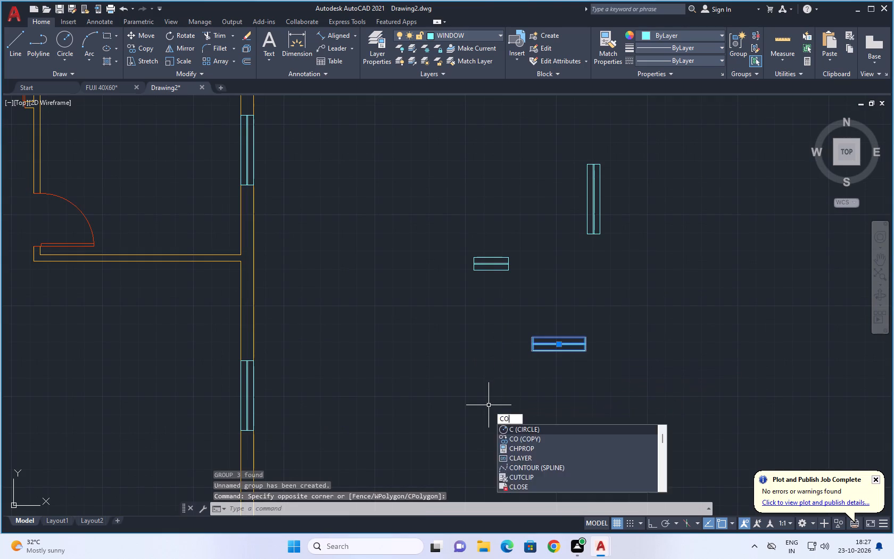
pyautogui.press('space')
pyautogui.scroll(2, 595, 334)
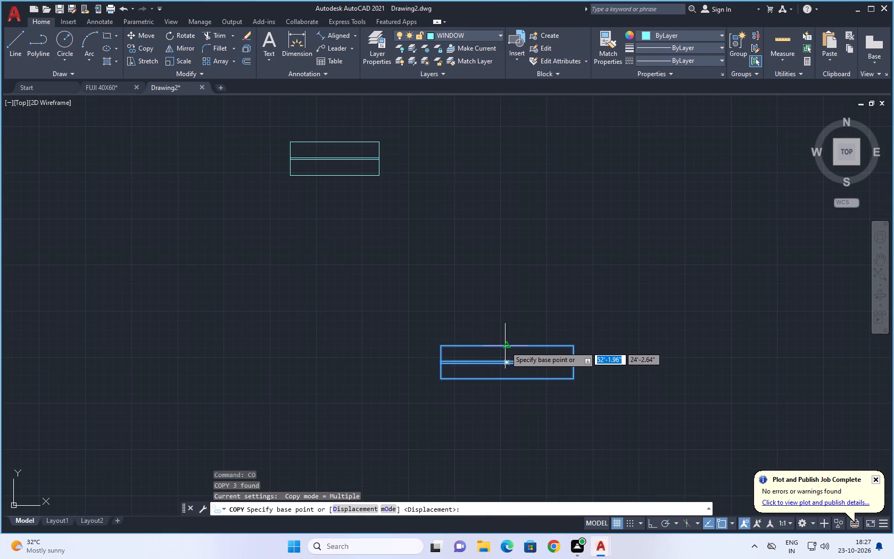
pyautogui.click(506, 346)
pyautogui.scroll(-3, 189, 368)
pyautogui.moveTo(189, 383); pyautogui.dragTo(809, 209, button='middle')
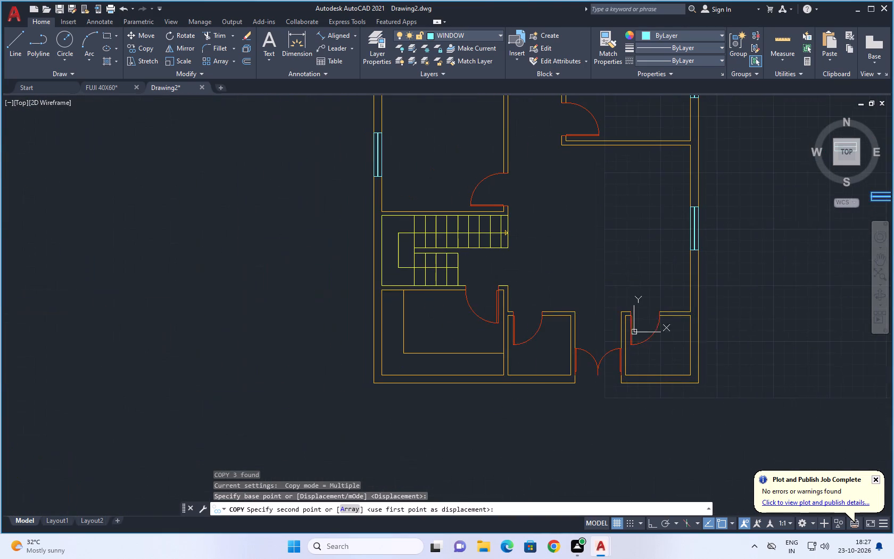
pyautogui.scroll(3, 410, 381)
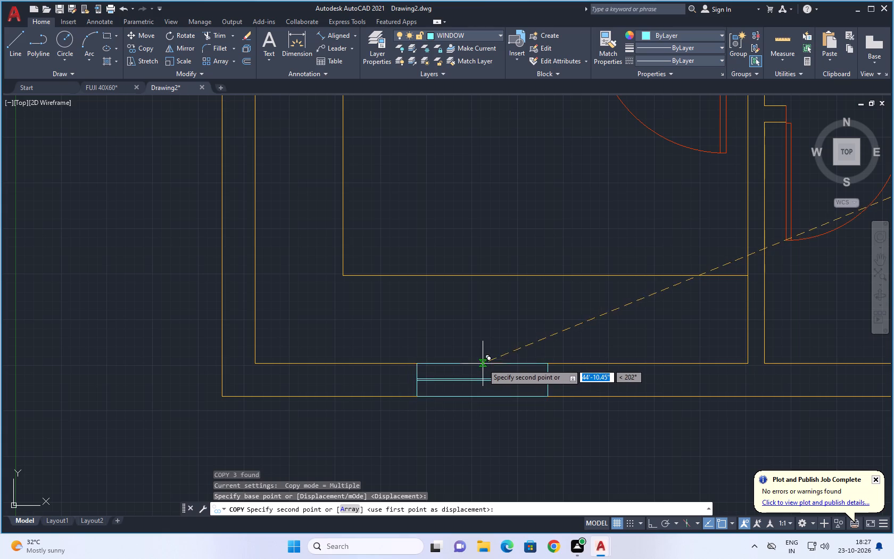
pyautogui.click(499, 363)
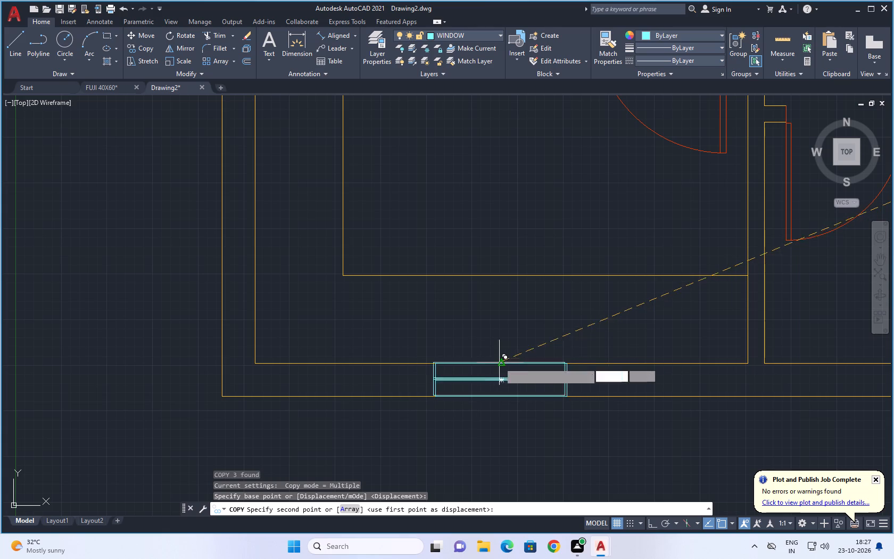
pyautogui.scroll(-3, 467, 409)
pyautogui.moveTo(535, 434); pyautogui.dragTo(342, 407, button='middle')
pyautogui.scroll(-1, 639, 380)
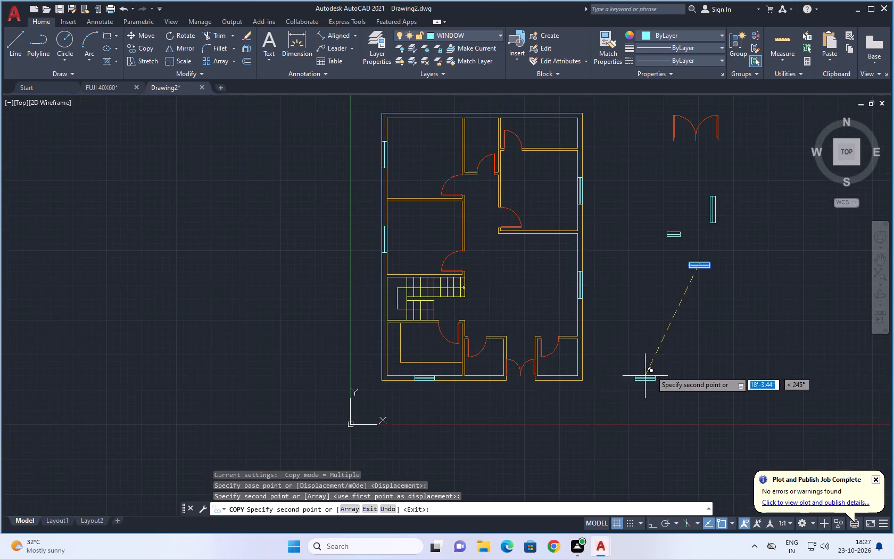
pyautogui.moveTo(656, 358); pyautogui.dragTo(545, 405, button='middle')
pyautogui.press('Escape')
pyautogui.press('Escape')
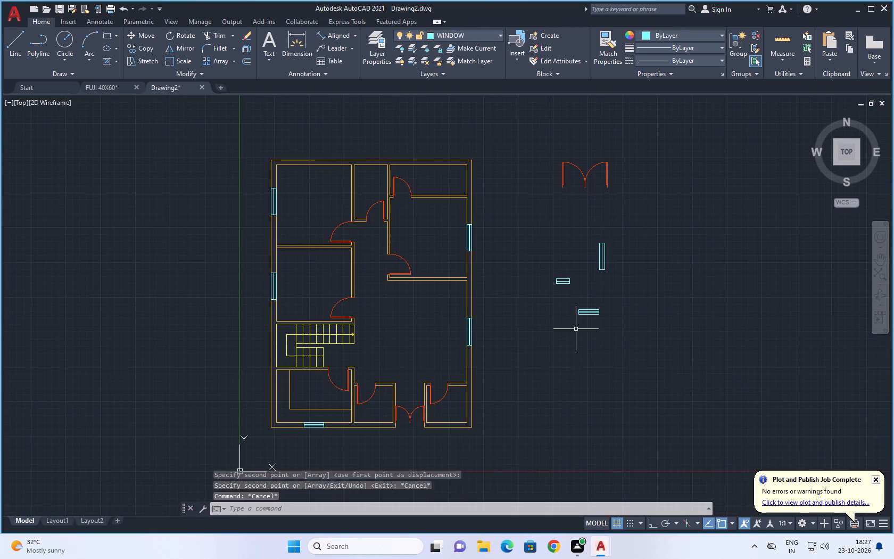
# Rotate the spare vertical 4' window outside the plan to horizontal, 270° about its lower-left corner.
pyautogui.moveTo(569, 326); pyautogui.dragTo(548, 325, button='middle')
pyautogui.scroll(1, 574, 316)
pyautogui.moveTo(603, 291); pyautogui.dragTo(610, 333, button='middle')
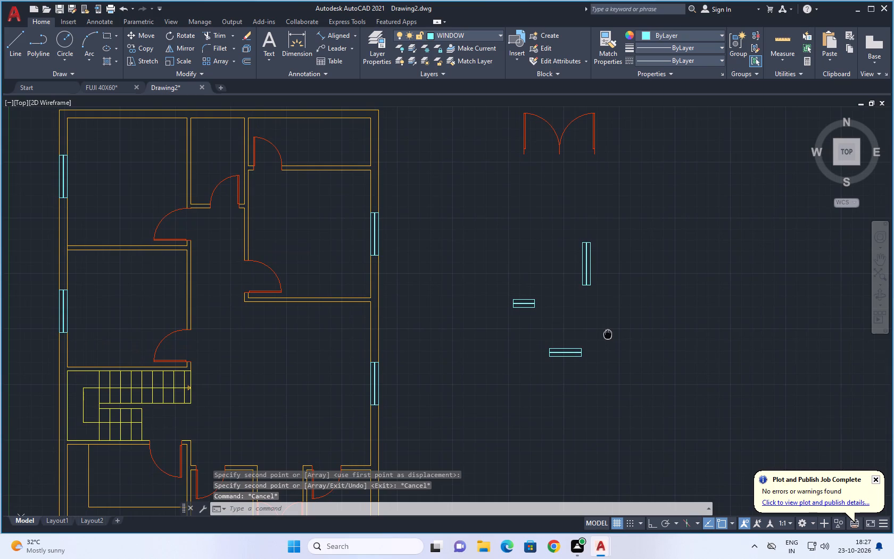
pyautogui.moveTo(610, 333); pyautogui.dragTo(628, 345, button='middle')
pyautogui.click(642, 236)
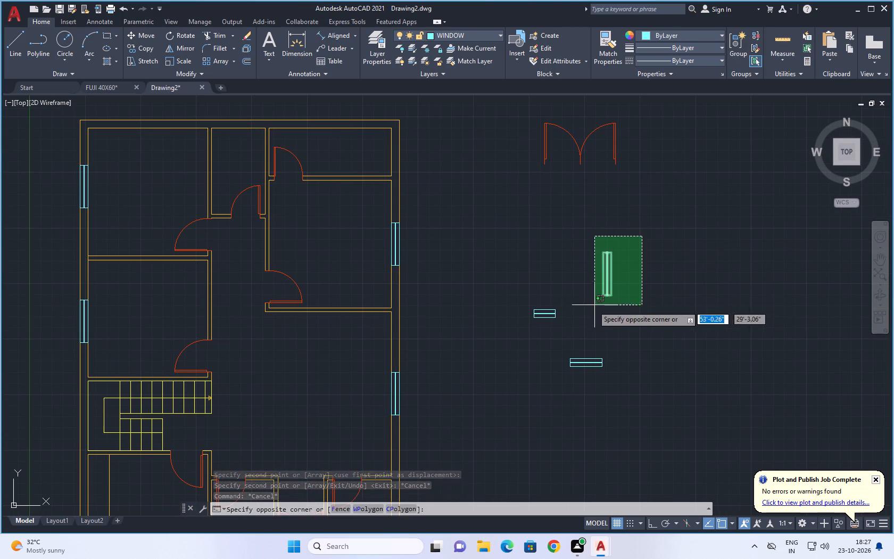
pyautogui.click(587, 309)
pyautogui.click(178, 35)
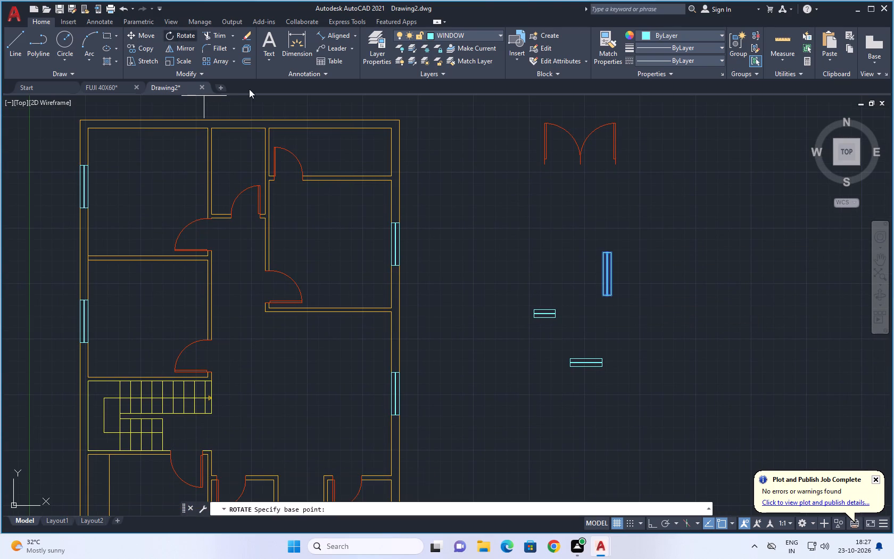
pyautogui.click(600, 298)
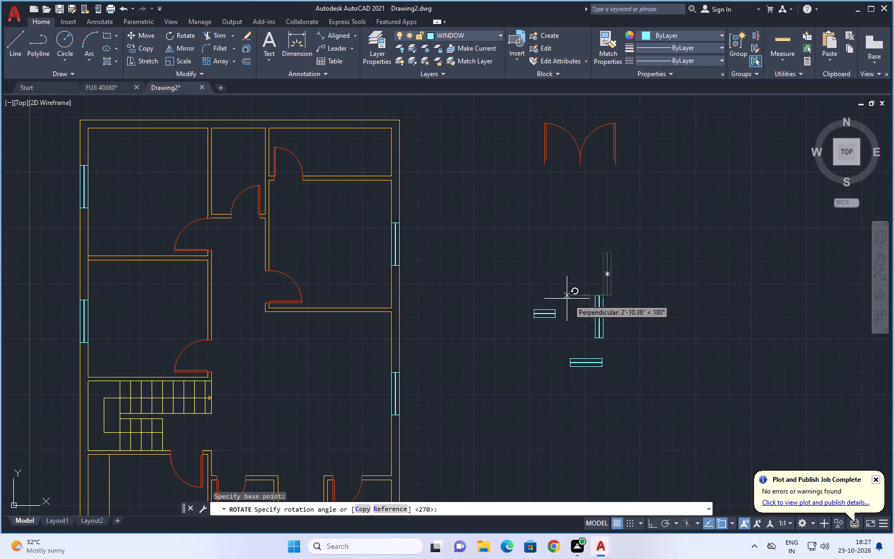
pyautogui.click(598, 428)
# Copy the horizontal 4' window by its bottom-edge midpoint into the top outer wall of the plan's upper-left room.
pyautogui.click(701, 259)
pyautogui.click(582, 325)
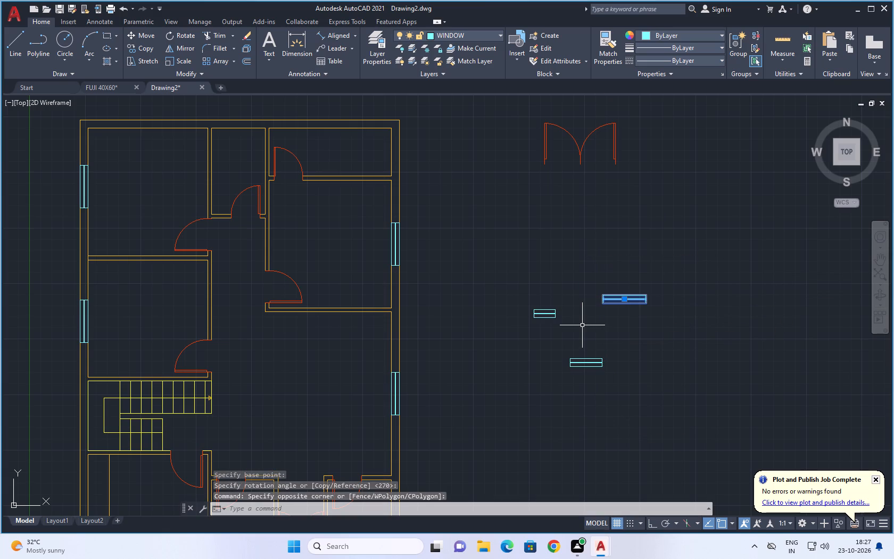
pyautogui.write('CO')
pyautogui.press('space')
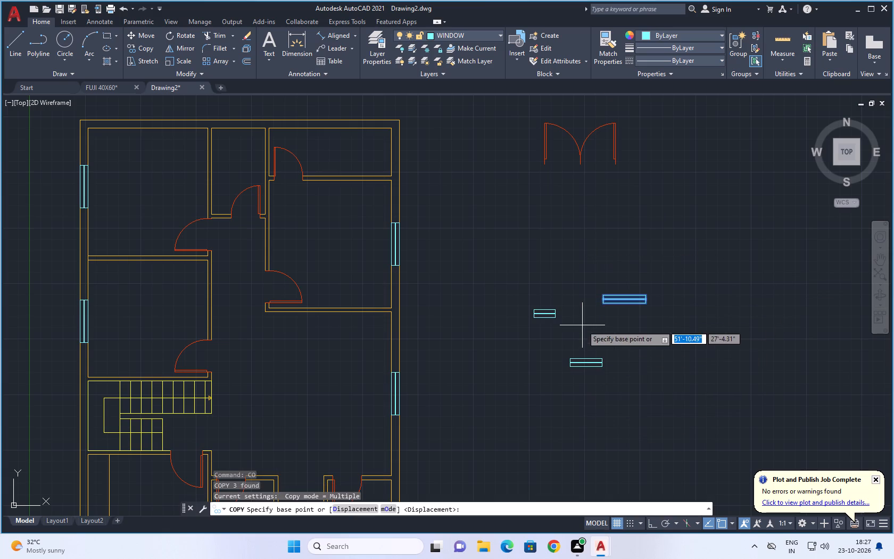
pyautogui.scroll(3, 620, 303)
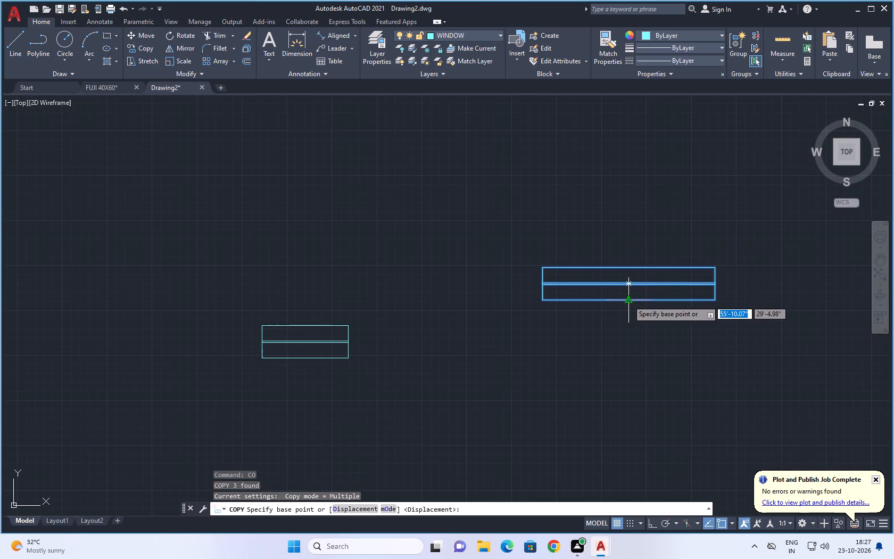
pyautogui.click(628, 300)
pyautogui.scroll(-3, 343, 293)
pyautogui.moveTo(341, 305); pyautogui.dragTo(774, 276, button='middle')
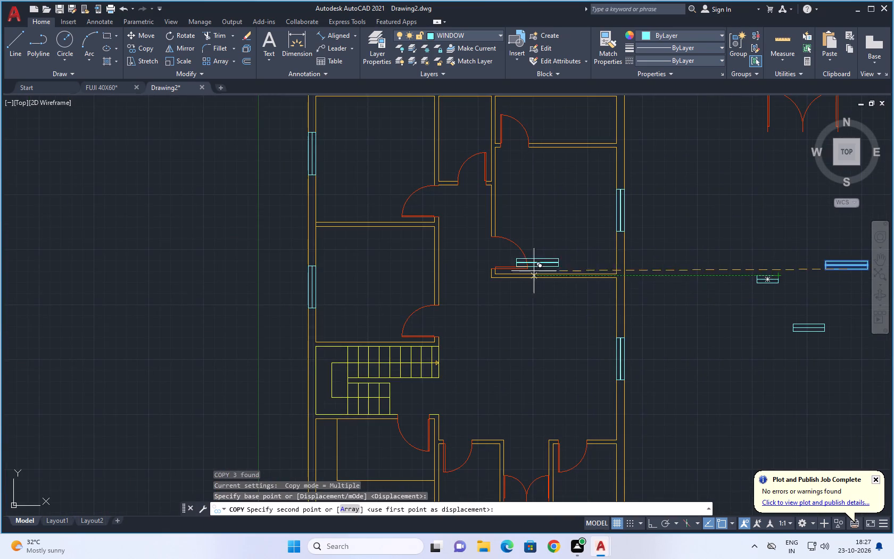
pyautogui.moveTo(520, 297); pyautogui.dragTo(507, 478, button='middle')
pyautogui.scroll(2, 336, 276)
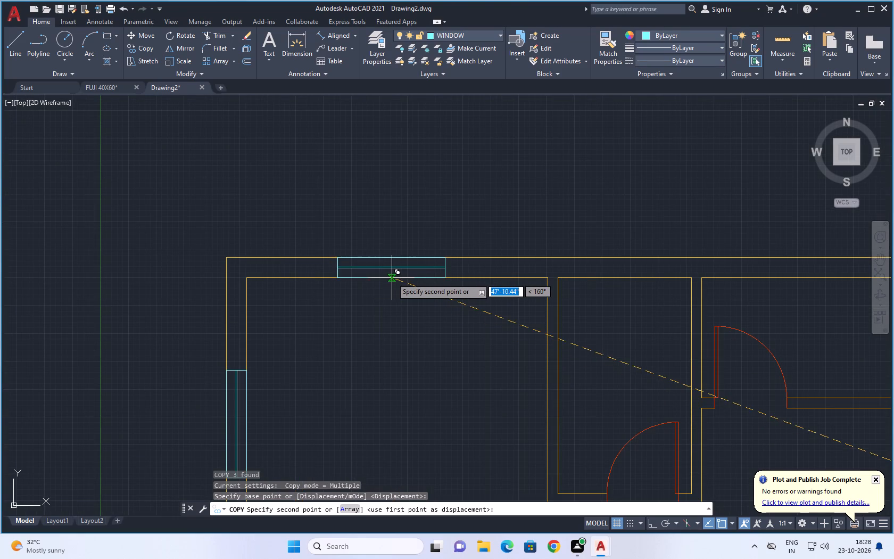
pyautogui.click(394, 275)
pyautogui.scroll(-5, 395, 336)
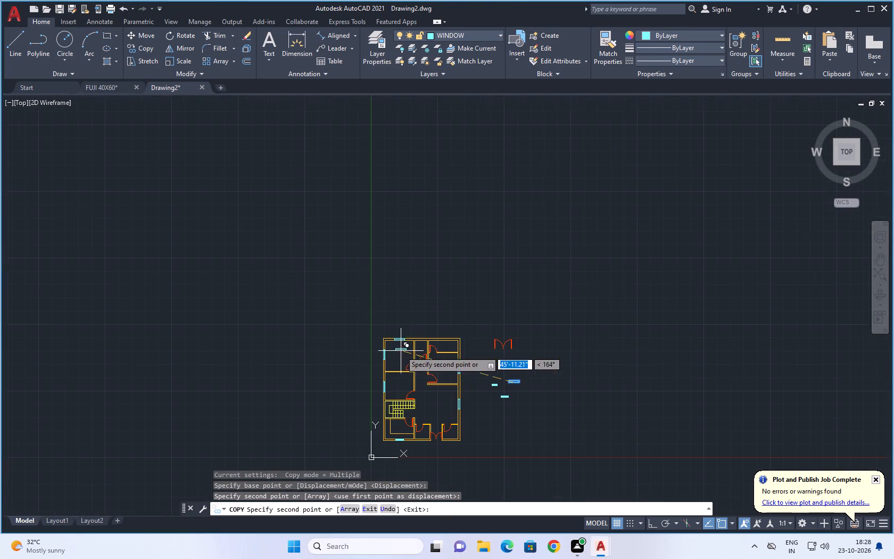
pyautogui.moveTo(529, 398); pyautogui.dragTo(487, 293, button='middle')
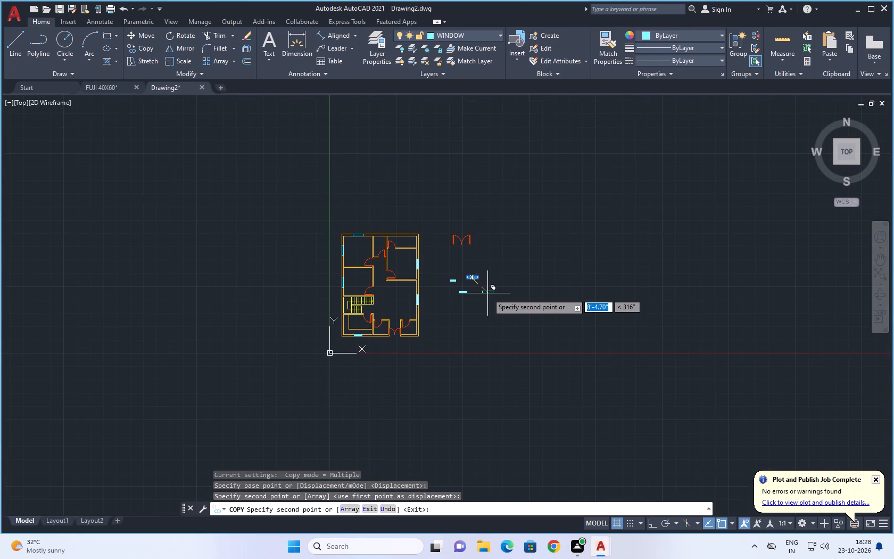
pyautogui.scroll(2, 486, 317)
pyautogui.press('Escape')
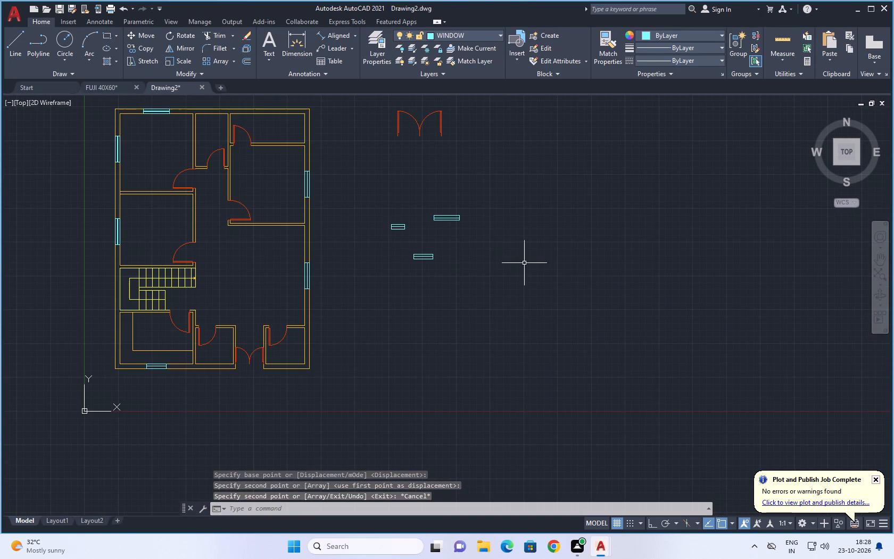
# Copy the 3' window by its top-edge midpoint into the bottom outer wall of the small room left of the double-door entrance.
pyautogui.scroll(2, 420, 251)
pyautogui.click(460, 233)
pyautogui.click(383, 308)
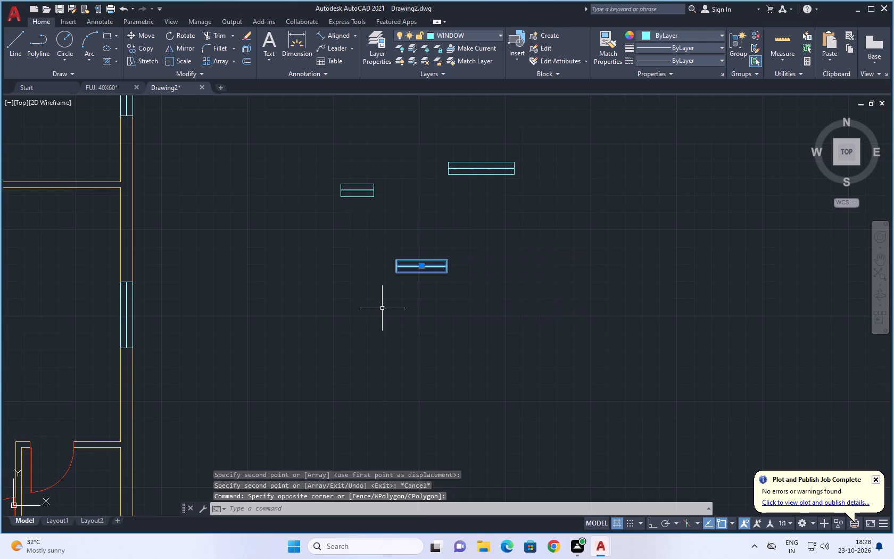
pyautogui.write('CO')
pyautogui.press('space')
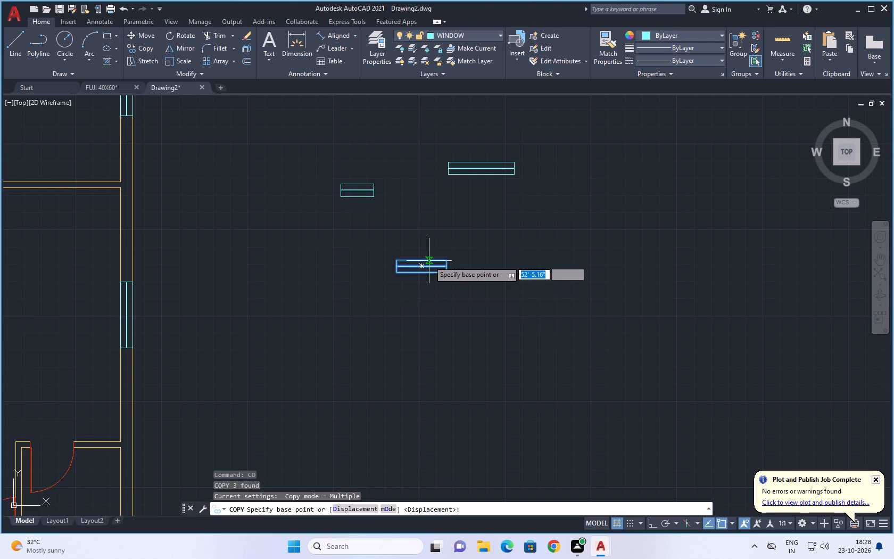
pyautogui.click(420, 259)
pyautogui.scroll(-3, 295, 360)
pyautogui.moveTo(304, 359); pyautogui.dragTo(461, 292, button='middle')
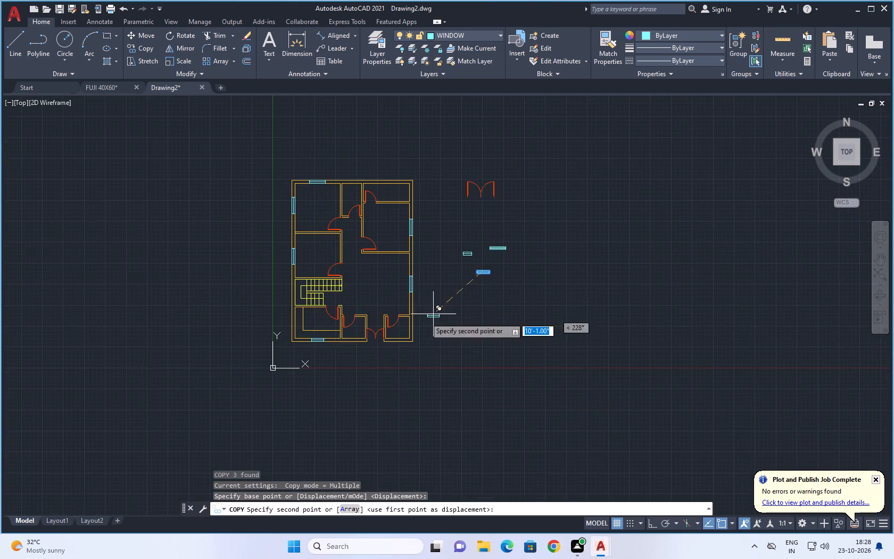
pyautogui.scroll(4, 334, 346)
pyautogui.click(425, 328)
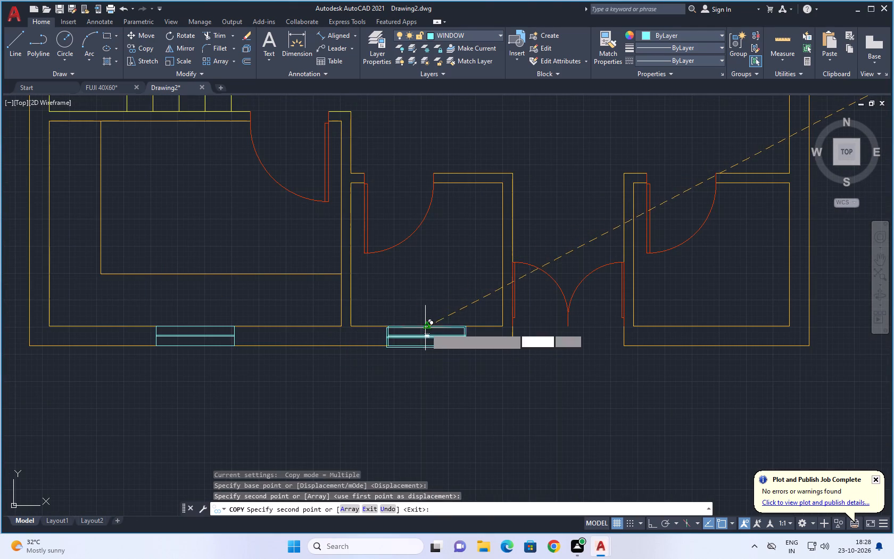
pyautogui.scroll(-5, 435, 390)
pyautogui.moveTo(585, 359); pyautogui.dragTo(388, 386, button='middle')
pyautogui.scroll(2, 393, 362)
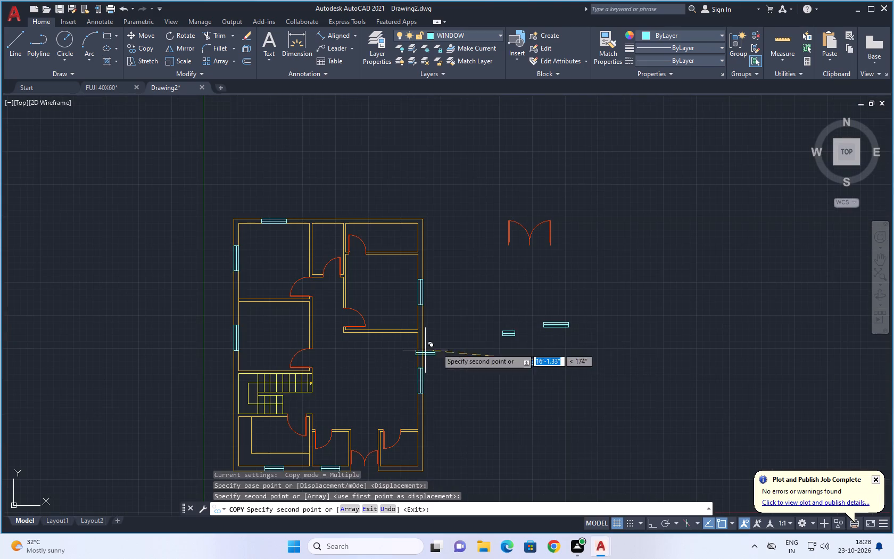
pyautogui.press('Escape')
pyautogui.press('Escape')
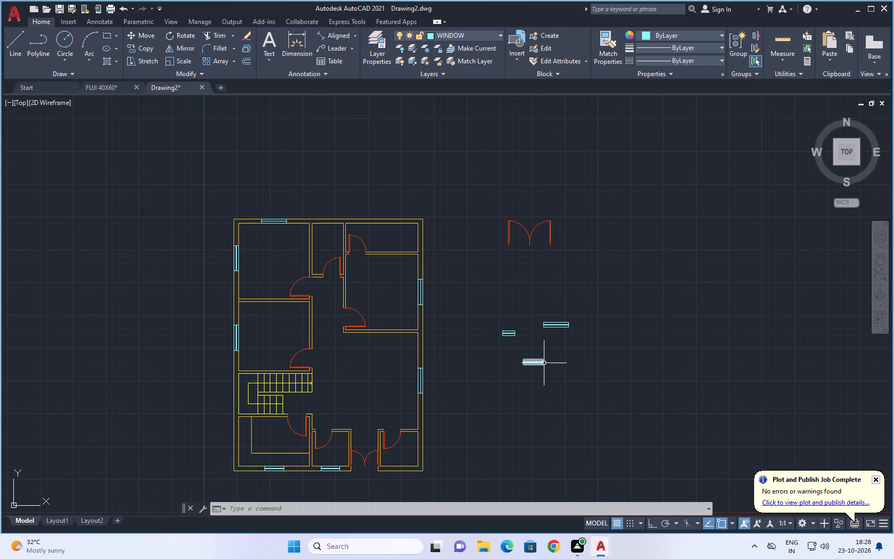
# Copy the 2' window by its bottom-edge midpoint into the top outer wall of the plan's upper-right room.
pyautogui.click(534, 322)
pyautogui.click(498, 346)
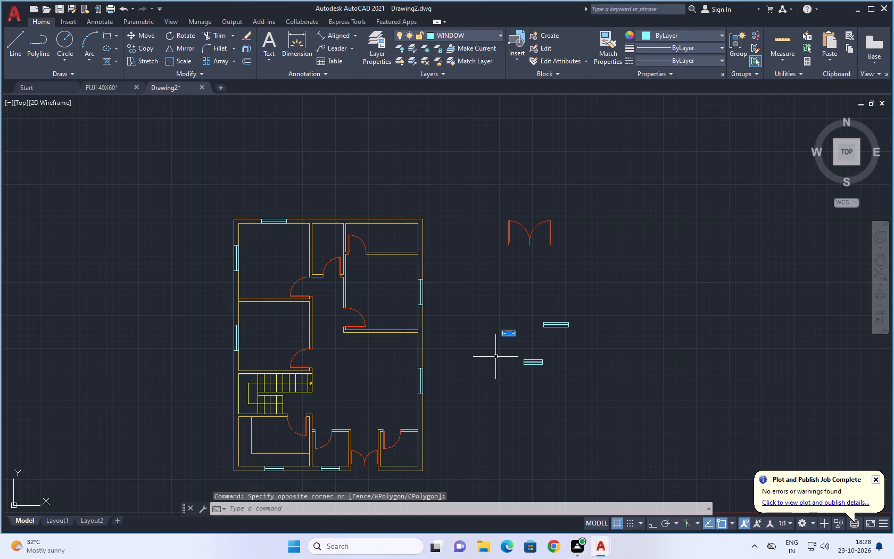
pyautogui.press('v')
pyautogui.press('BackSpace')
pyautogui.write('CO')
pyautogui.press('space')
pyautogui.scroll(4, 500, 354)
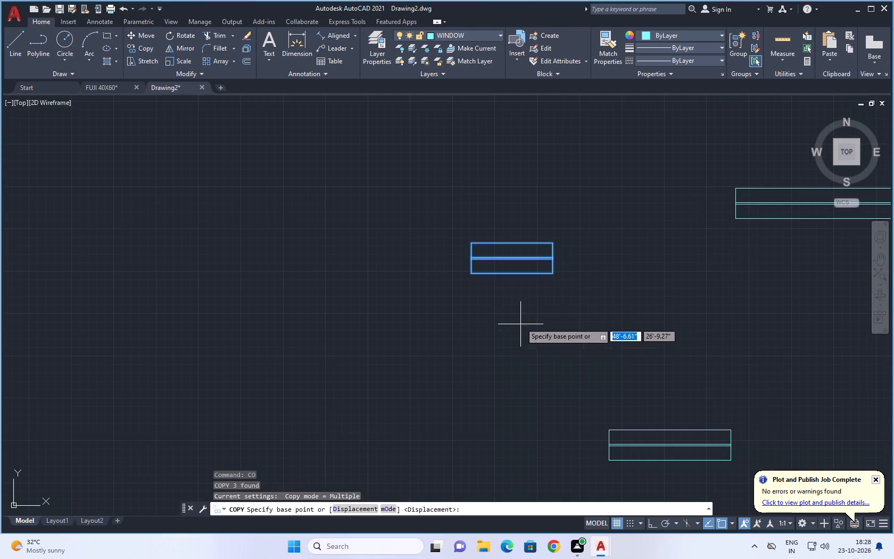
pyautogui.click(513, 273)
pyautogui.scroll(-4, 251, 175)
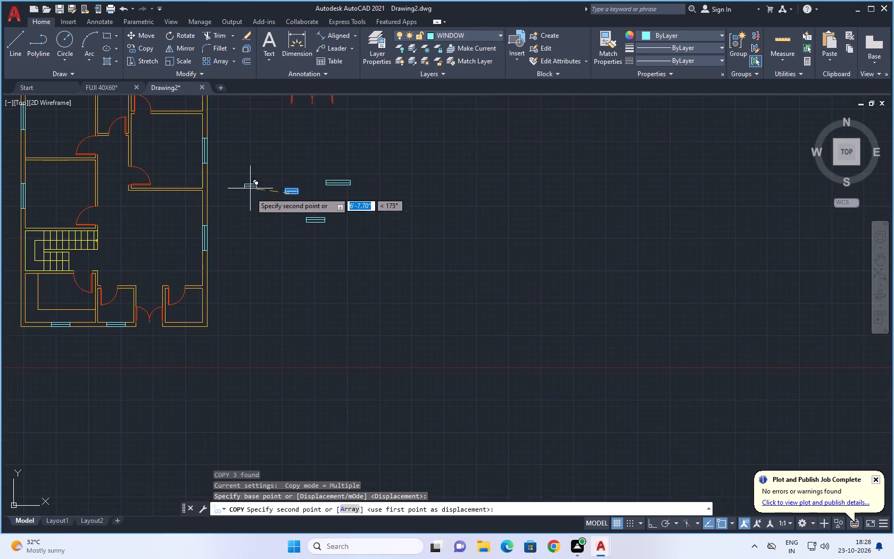
pyautogui.moveTo(264, 208); pyautogui.dragTo(441, 452, button='middle')
pyautogui.scroll(5, 343, 327)
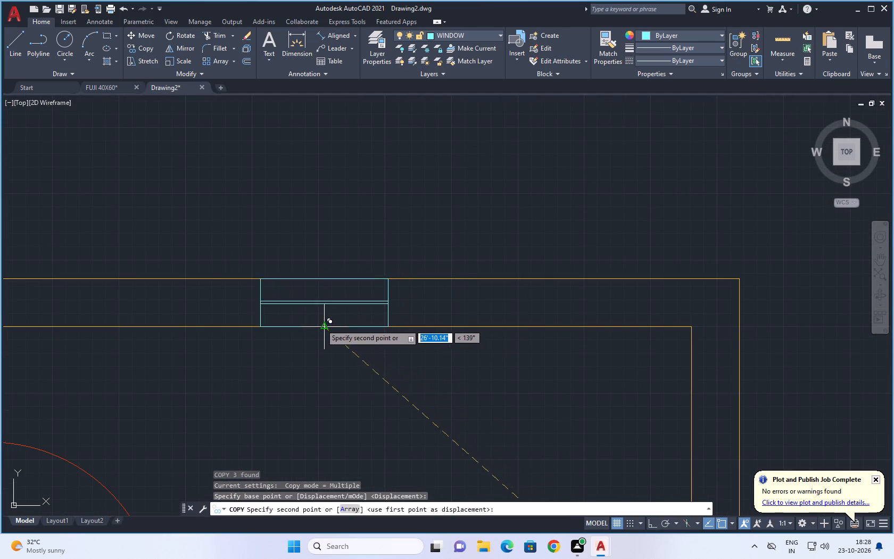
pyautogui.click(325, 325)
# Place another copy of the 2' window in the top outer wall of the narrow room between the two upper corner rooms.
pyautogui.scroll(-3, 320, 363)
pyautogui.moveTo(320, 374); pyautogui.dragTo(403, 372, button='middle')
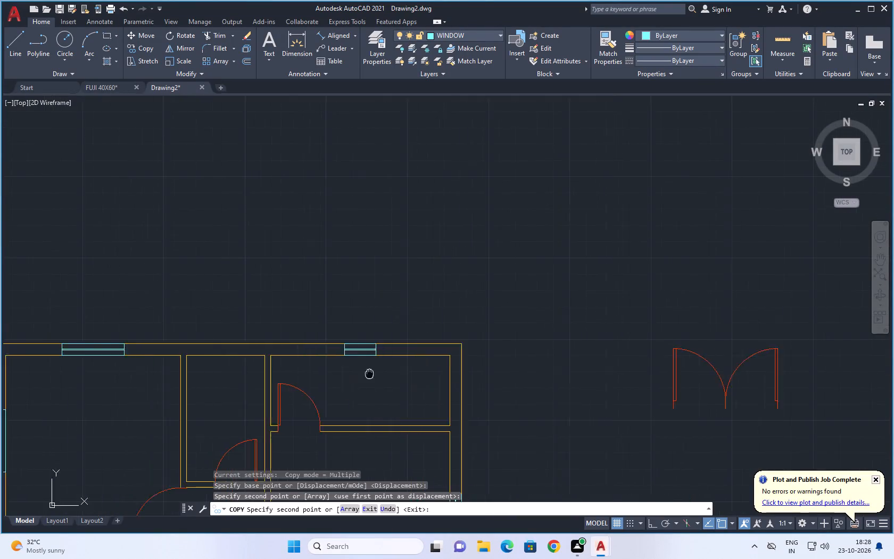
pyautogui.moveTo(403, 372); pyautogui.dragTo(635, 340, button='middle')
pyautogui.click(503, 322)
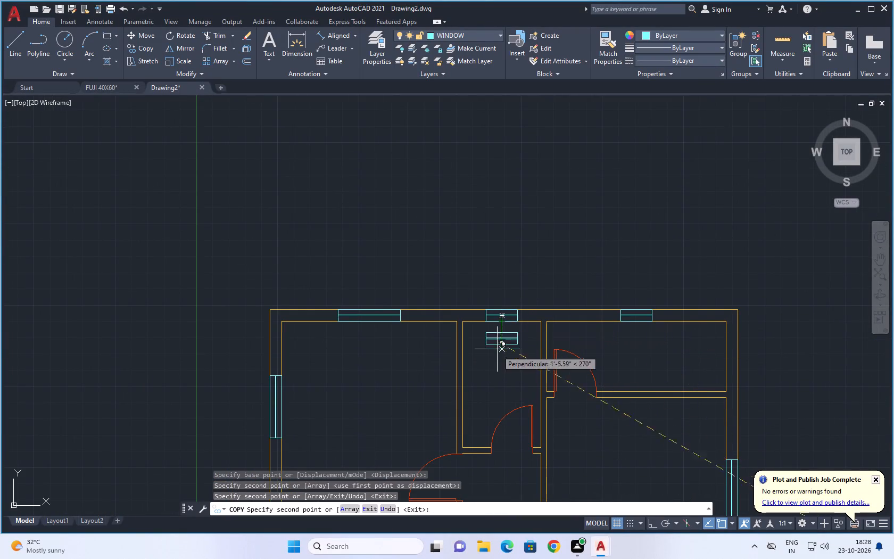
pyautogui.scroll(-3, 497, 354)
pyautogui.moveTo(559, 286); pyautogui.dragTo(479, 205, button='middle')
pyautogui.press('Escape')
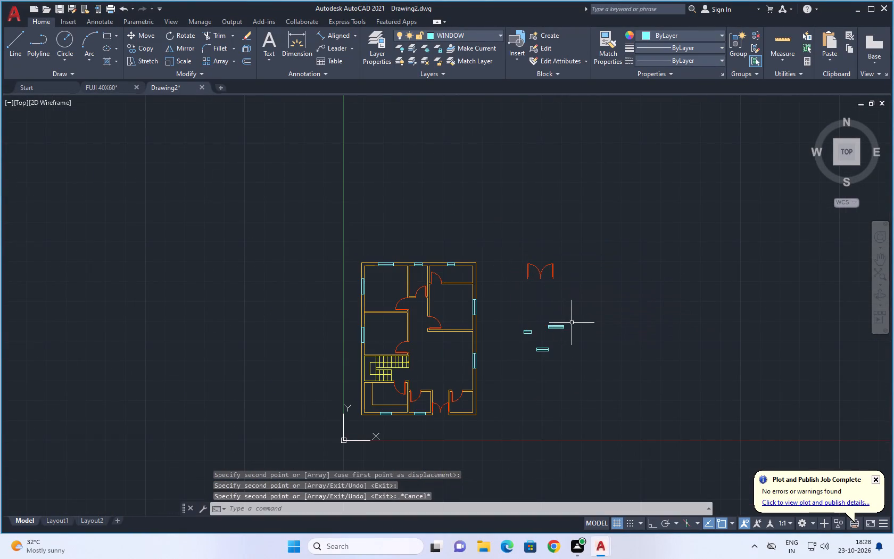
pyautogui.press('Escape')
# Insert the queen bed, desk chair, 36 x 72 in dining set, rectangular table, roundback sofa and loveseat from DesignCenter's Home - Space Planner blocks outside the plan.
pyautogui.moveTo(563, 299); pyautogui.dragTo(537, 268, button='middle')
pyautogui.scroll(2, 521, 316)
pyautogui.moveTo(539, 316); pyautogui.dragTo(602, 412, button='middle')
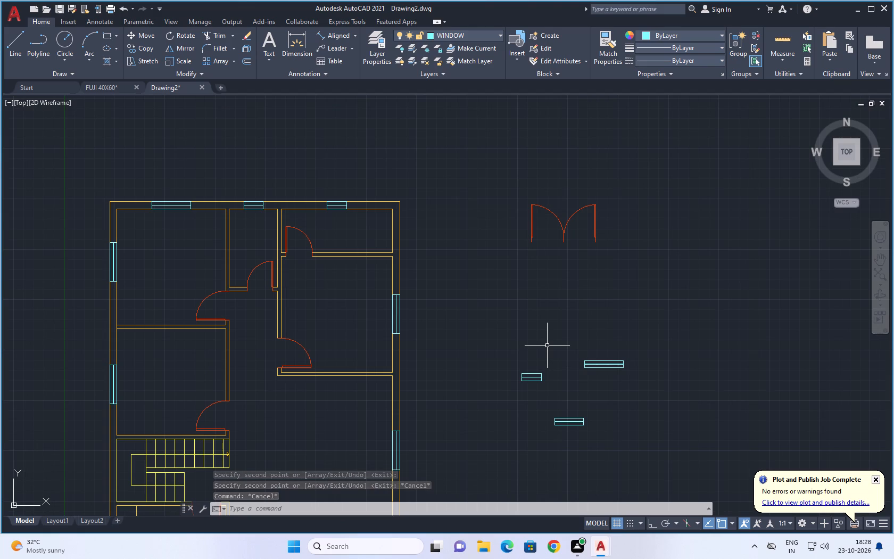
pyautogui.hotkey('ctrl', '2')
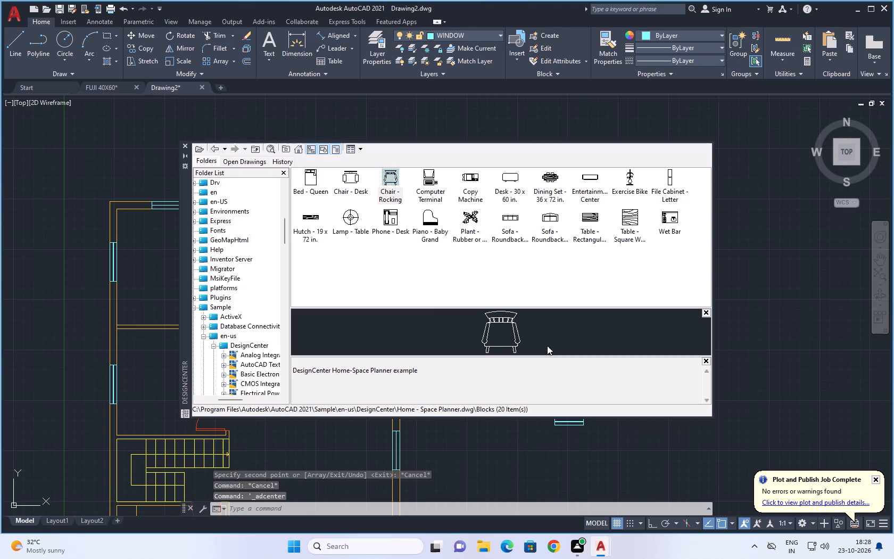
pyautogui.moveTo(316, 179); pyautogui.dragTo(805, 223)
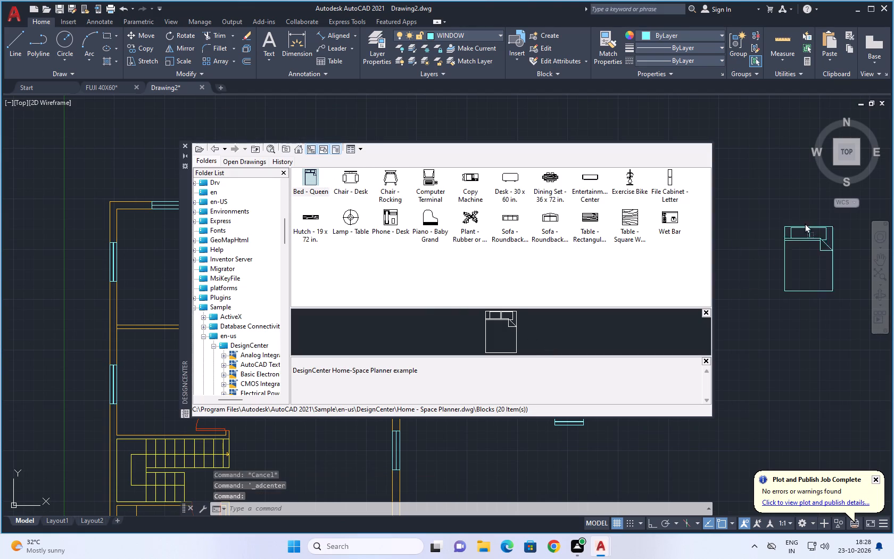
pyautogui.moveTo(805, 223); pyautogui.dragTo(794, 201)
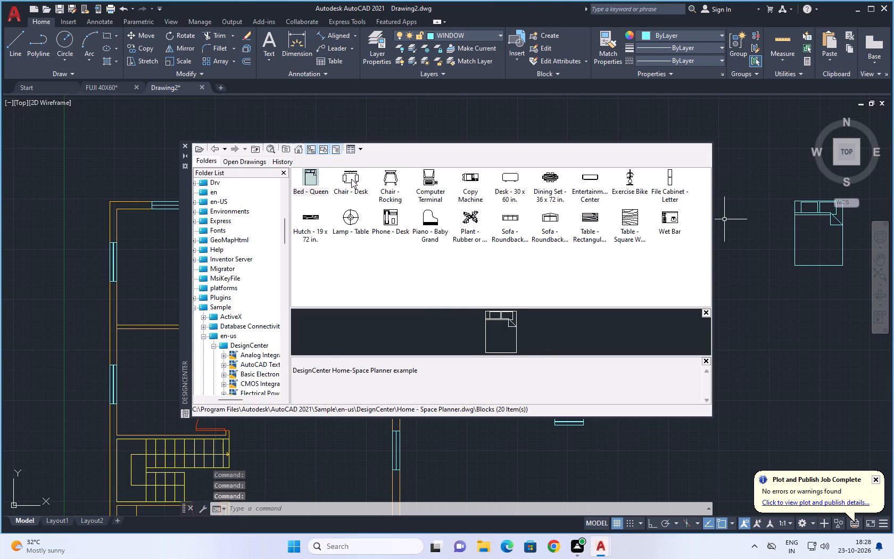
pyautogui.moveTo(351, 179); pyautogui.dragTo(789, 166)
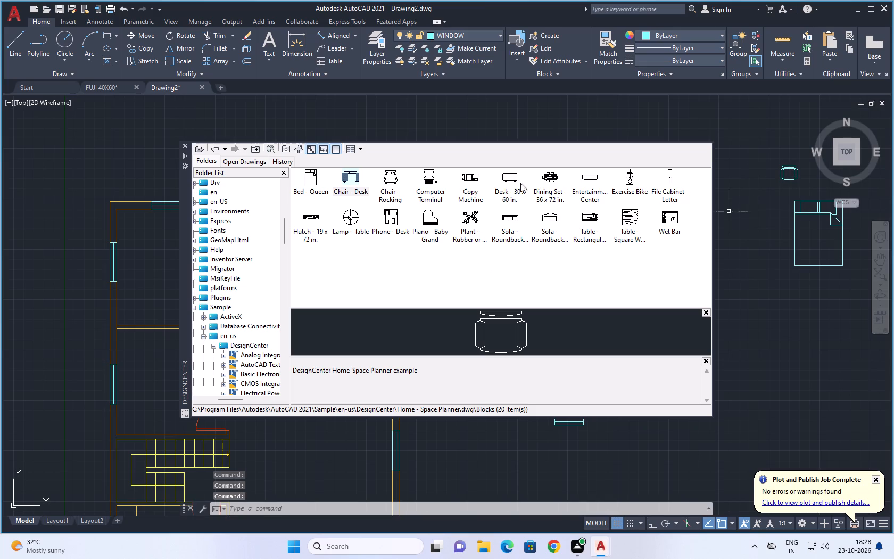
pyautogui.moveTo(551, 178); pyautogui.dragTo(776, 278)
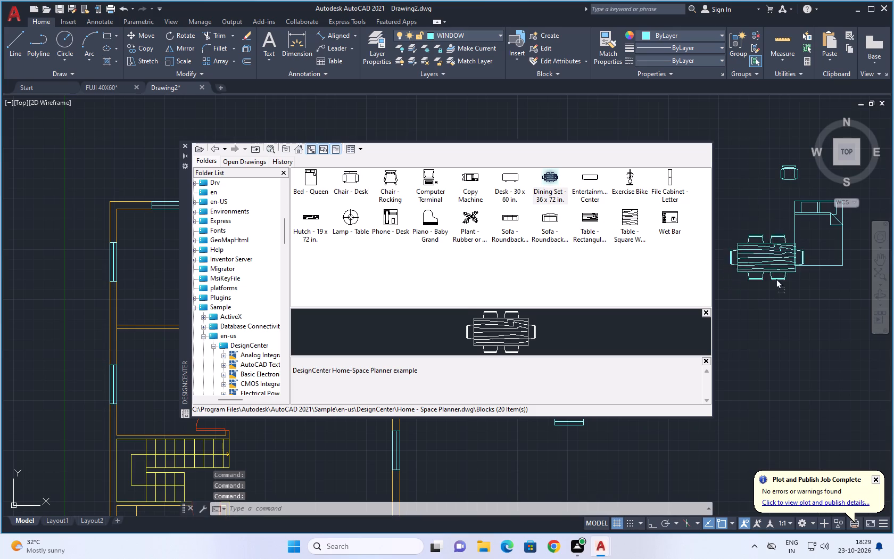
pyautogui.moveTo(776, 278); pyautogui.dragTo(825, 305)
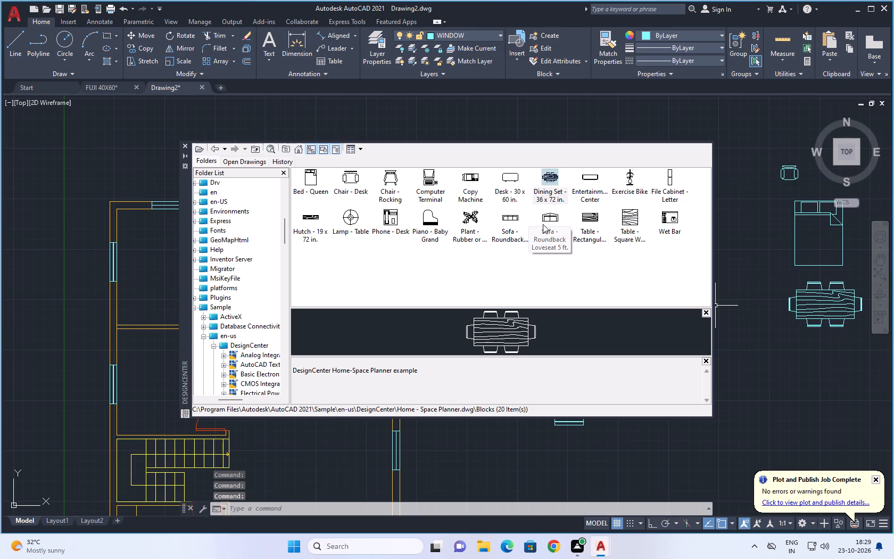
pyautogui.moveTo(590, 220); pyautogui.dragTo(808, 350)
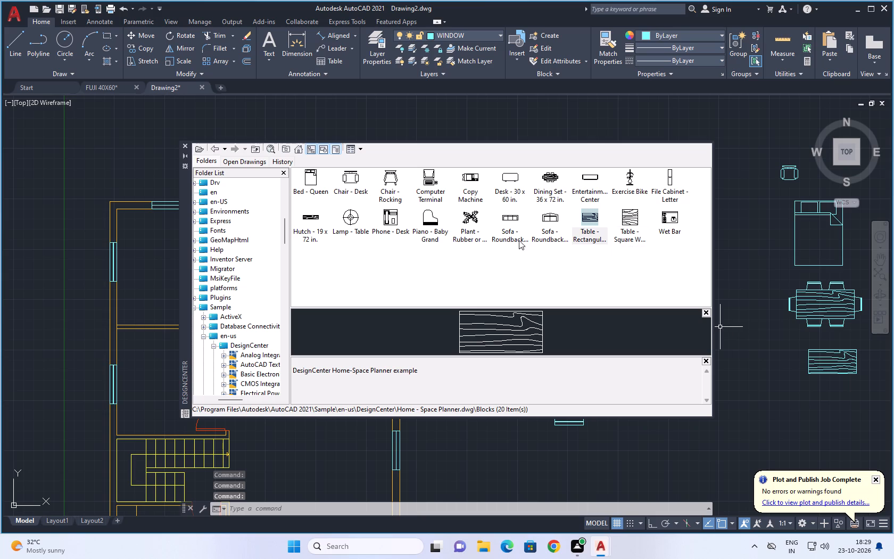
pyautogui.moveTo(510, 222); pyautogui.dragTo(761, 134)
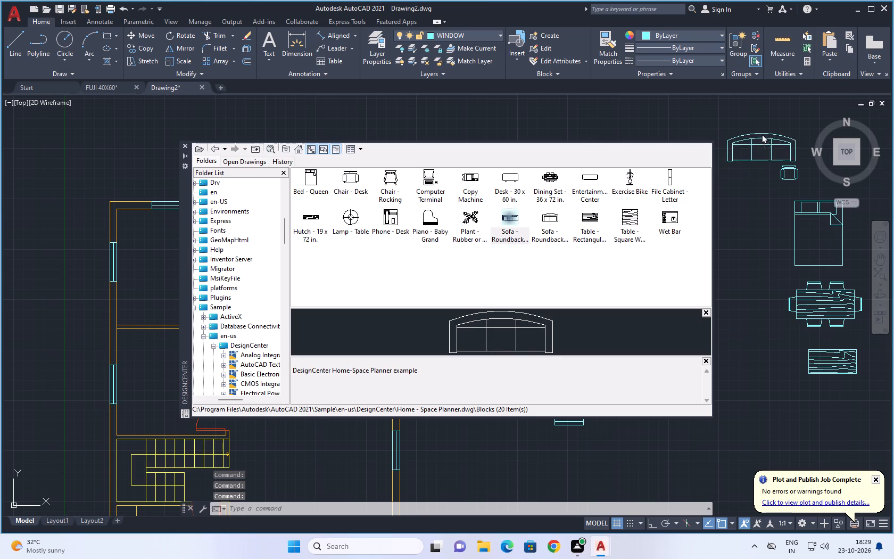
pyautogui.moveTo(761, 134); pyautogui.dragTo(772, 114)
pyautogui.moveTo(544, 225); pyautogui.dragTo(583, 211)
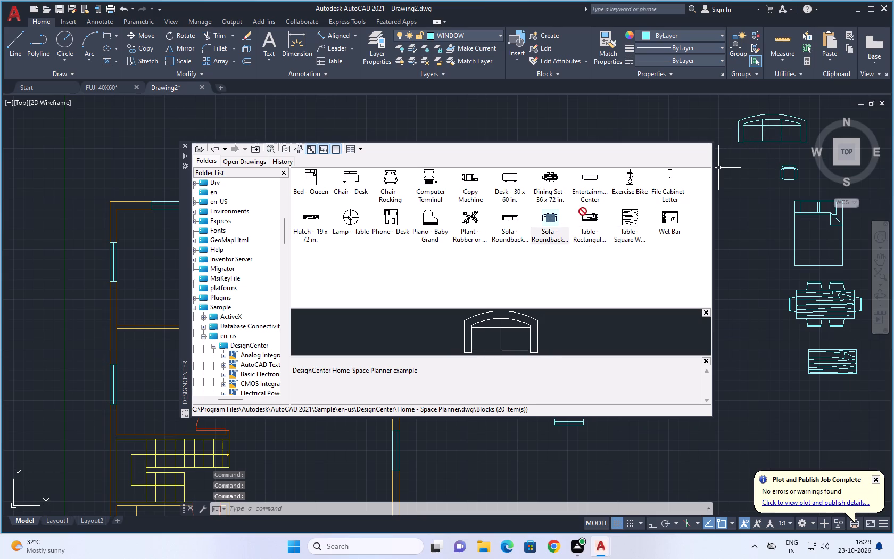
pyautogui.moveTo(583, 211); pyautogui.dragTo(749, 204)
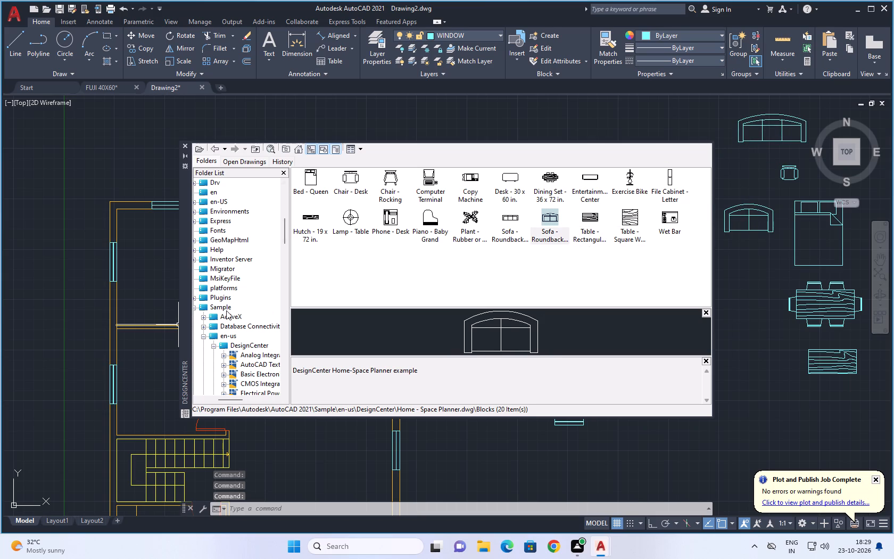
# Insert the Toilet - top and Sink - Oval top blocks from House Designer beside the furniture outside the plan.
pyautogui.scroll(-9, 229, 327)
pyautogui.doubleClick(253, 297)
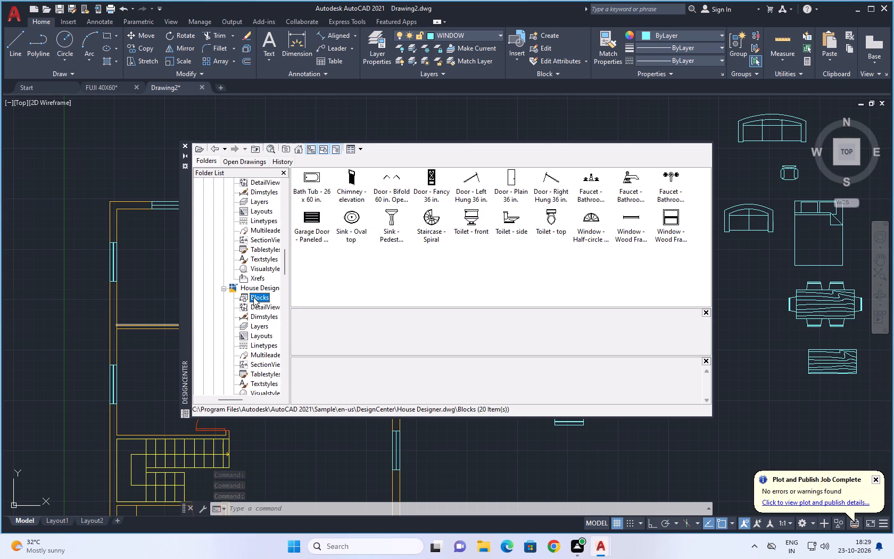
pyautogui.moveTo(550, 219); pyautogui.dragTo(701, 109)
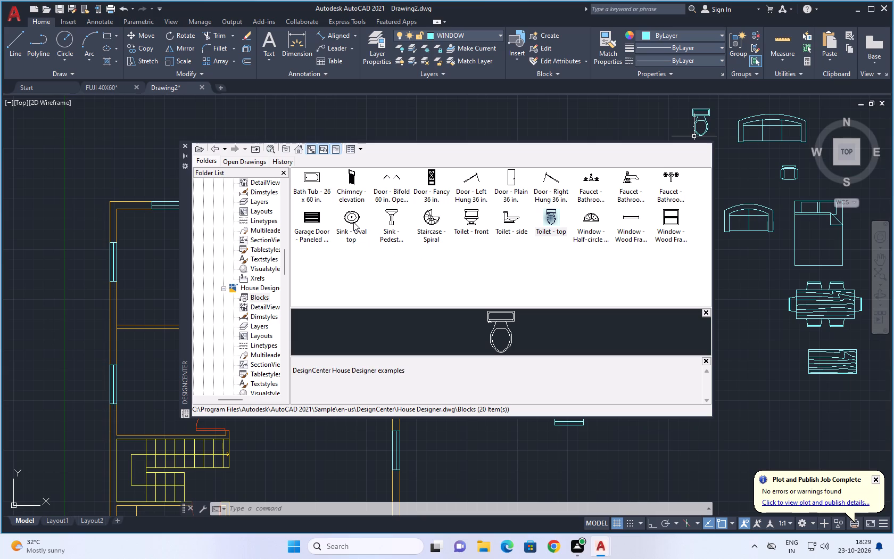
pyautogui.moveTo(355, 223); pyautogui.dragTo(719, 274)
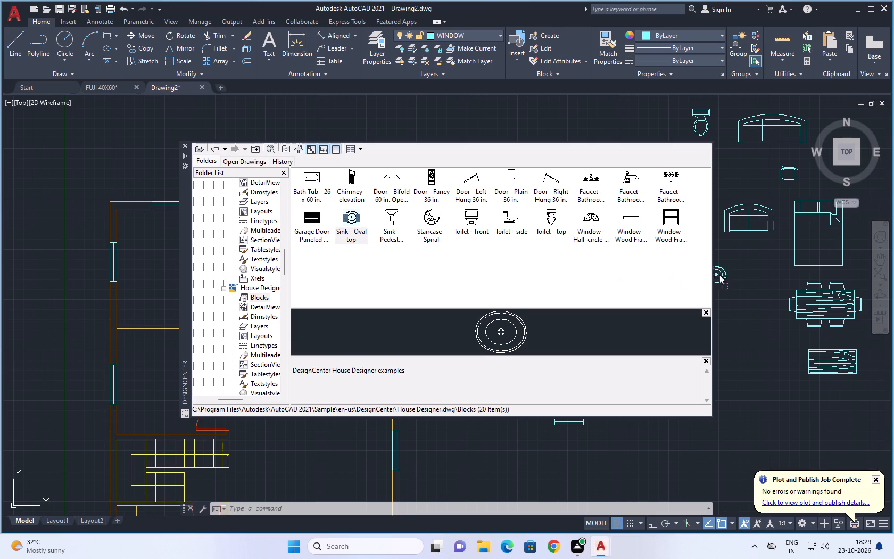
pyautogui.moveTo(719, 274); pyautogui.dragTo(767, 268)
# Insert the 30 in top-view range-oven, 30 in single sink and 36 in double sink from Kitchens.dwg below the other blocks, and close DesignCenter.
pyautogui.scroll(-3, 250, 313)
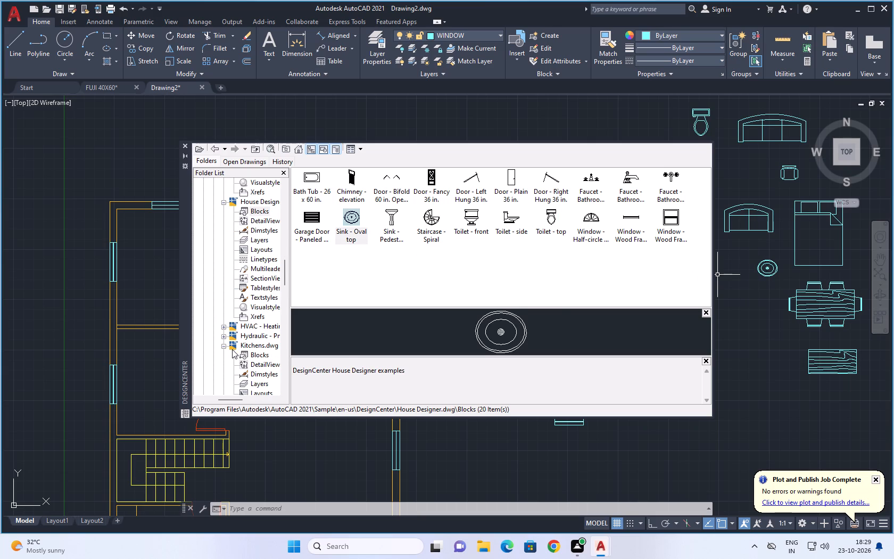
pyautogui.doubleClick(261, 353)
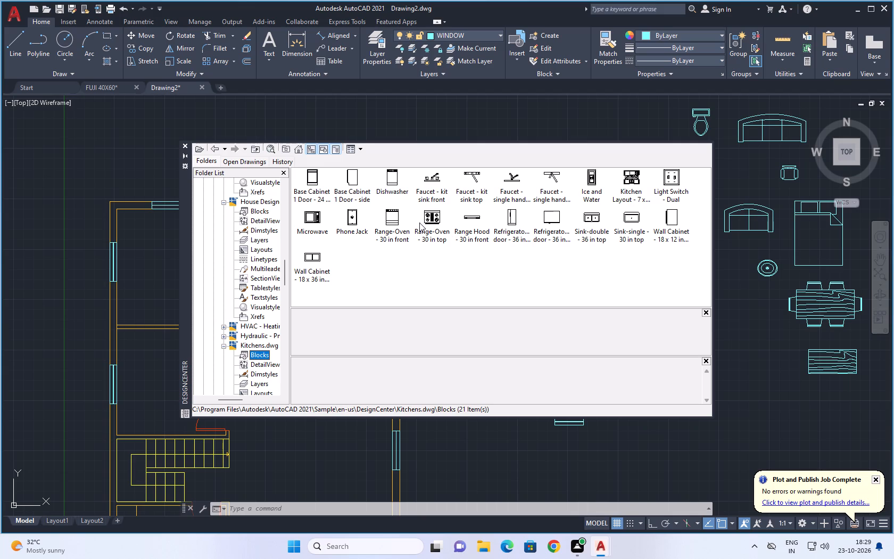
pyautogui.moveTo(432, 219); pyautogui.dragTo(769, 342)
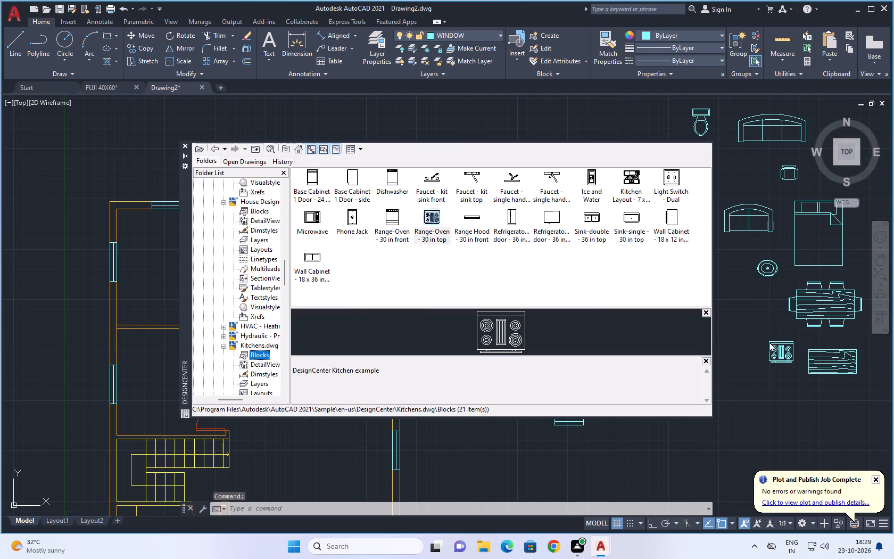
pyautogui.moveTo(769, 342); pyautogui.dragTo(763, 338)
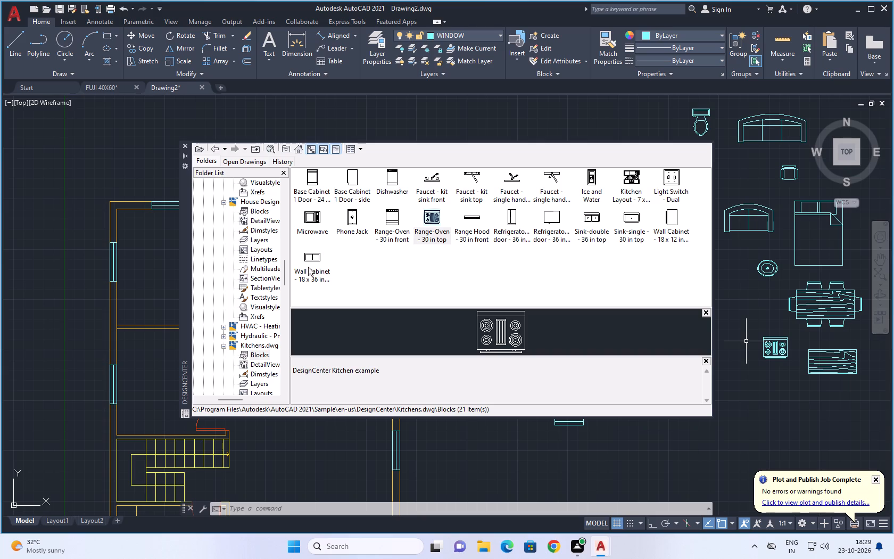
pyautogui.moveTo(630, 217); pyautogui.dragTo(640, 226)
pyautogui.moveTo(640, 226); pyautogui.dragTo(775, 378)
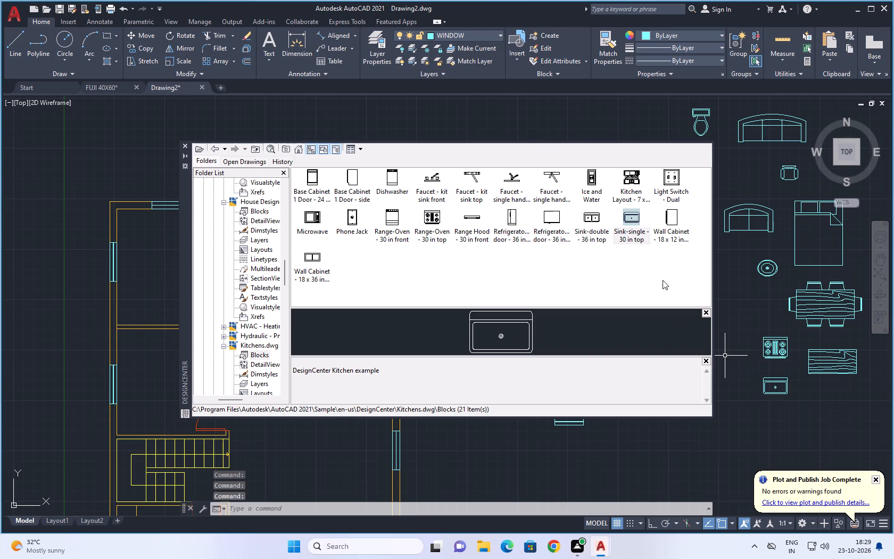
pyautogui.moveTo(591, 219); pyautogui.dragTo(832, 404)
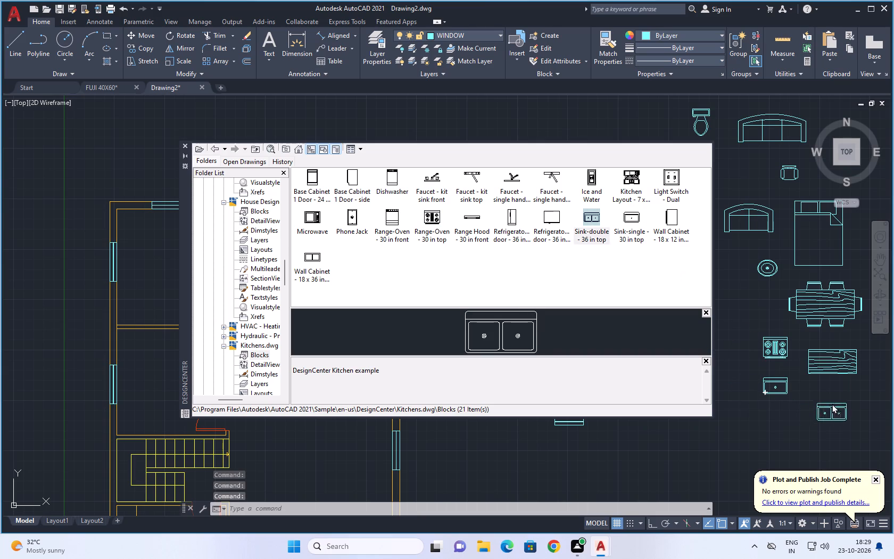
pyautogui.moveTo(832, 404); pyautogui.dragTo(824, 392)
pyautogui.press('Escape')
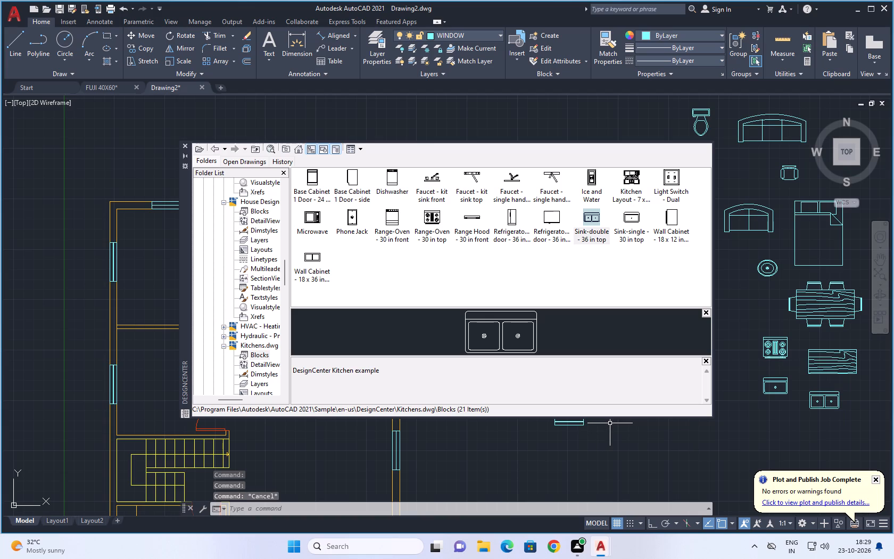
pyautogui.press('Escape')
pyautogui.click(186, 145)
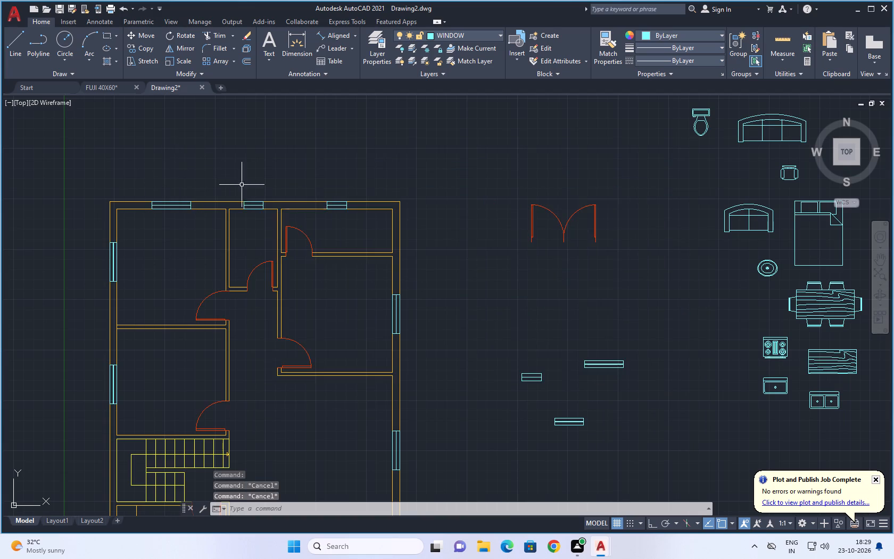
# Move all the inserted furniture, bathroom and kitchen blocks from the WINDOW layer to the green layer.
pyautogui.scroll(-2, 504, 300)
pyautogui.moveTo(536, 317); pyautogui.dragTo(429, 306, button='middle')
pyautogui.click(454, 174)
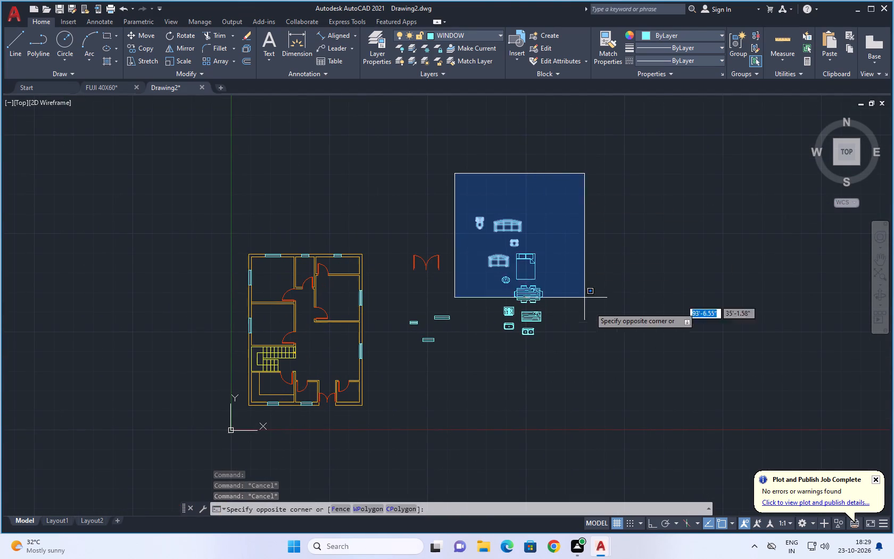
pyautogui.click(619, 363)
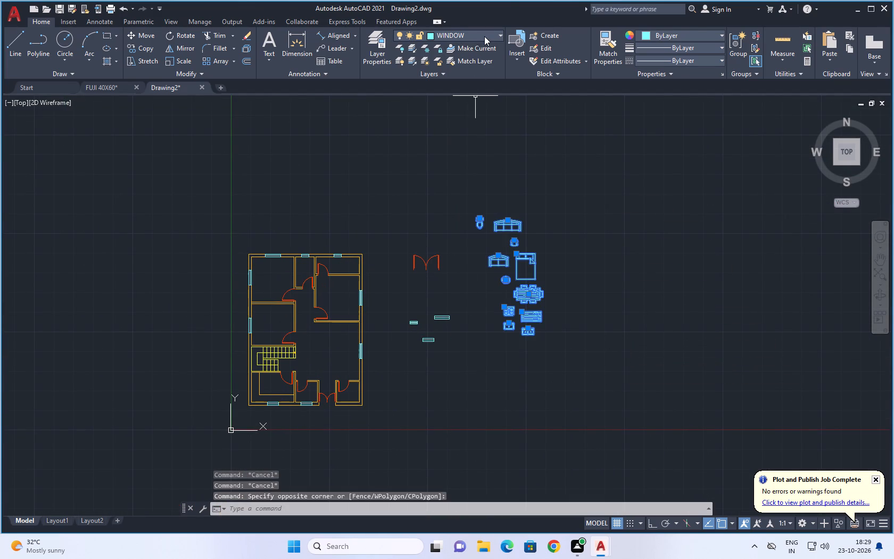
pyautogui.click(484, 36)
pyautogui.click(462, 77)
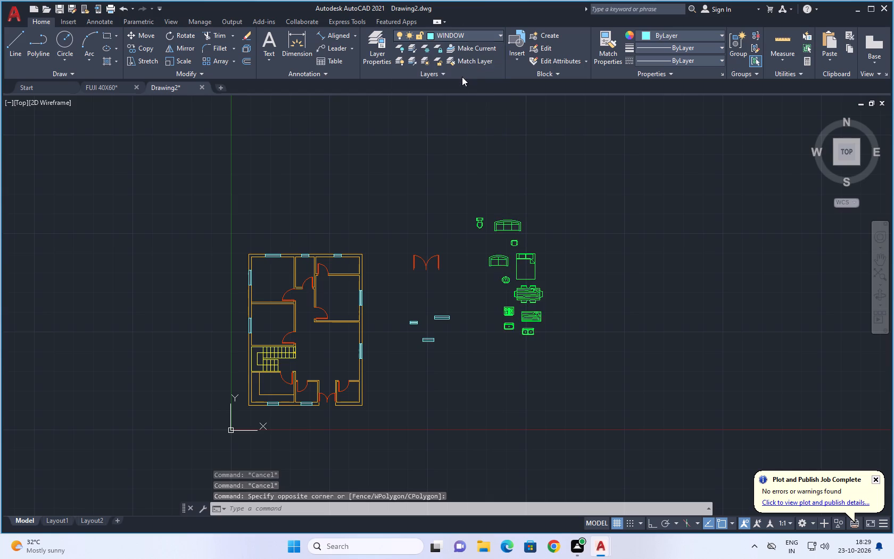
pyautogui.press('Escape')
pyautogui.press('Escape')
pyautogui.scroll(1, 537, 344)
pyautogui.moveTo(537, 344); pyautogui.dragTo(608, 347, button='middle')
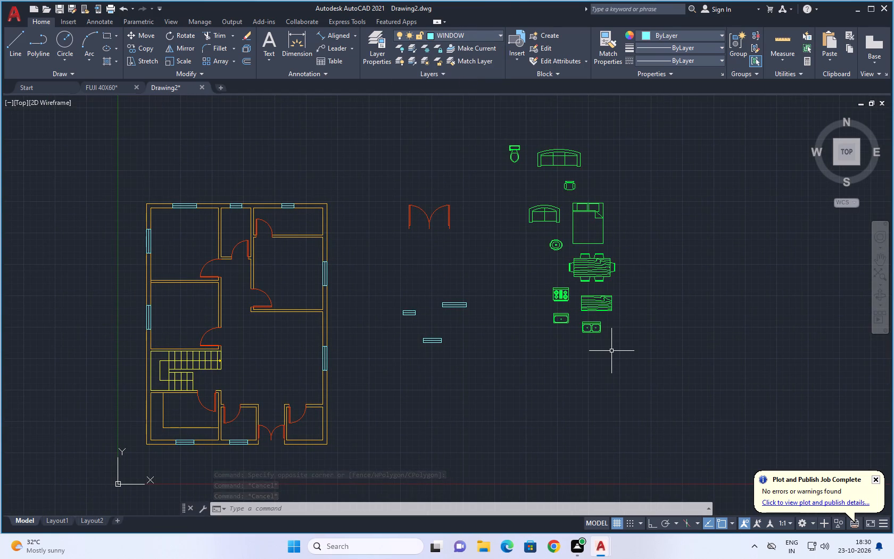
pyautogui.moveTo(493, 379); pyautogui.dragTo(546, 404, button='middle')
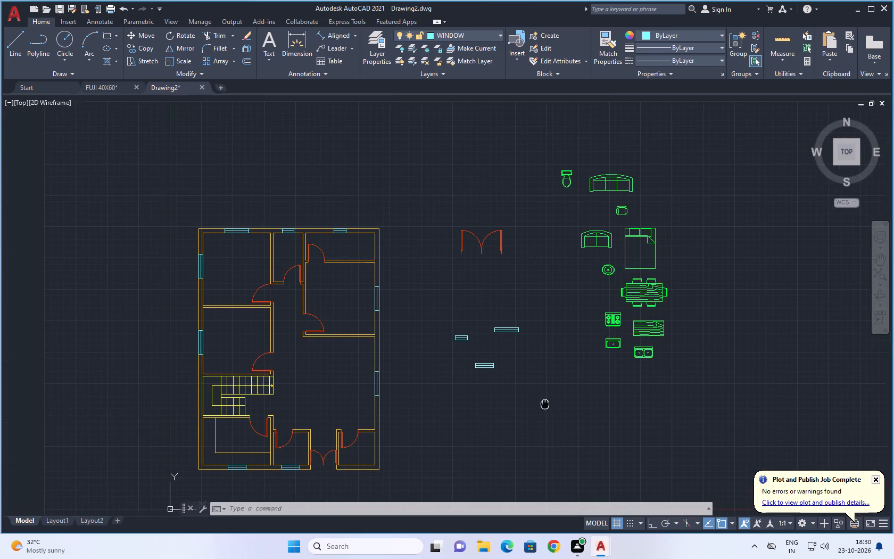
# Copy the queen bed by its headboard midpoint into the upper-left bedroom, with the headboard against the upper wall's window.
pyautogui.moveTo(546, 404); pyautogui.dragTo(548, 407, button='middle')
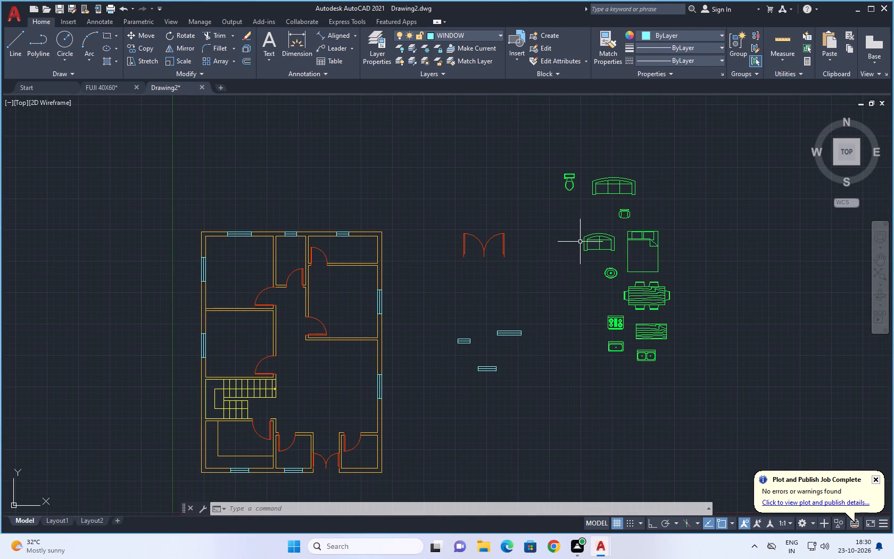
pyautogui.scroll(1, 648, 229)
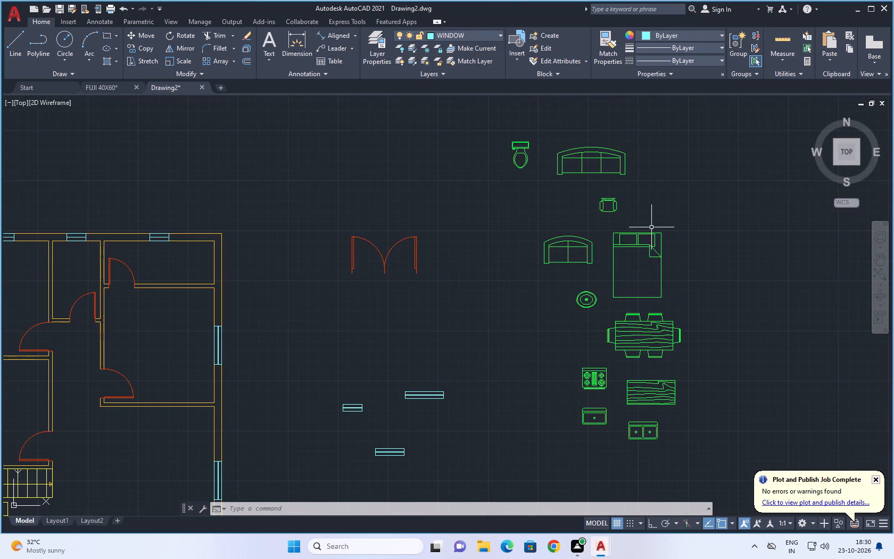
pyautogui.click(647, 234)
pyautogui.press('c')
pyautogui.press('o')
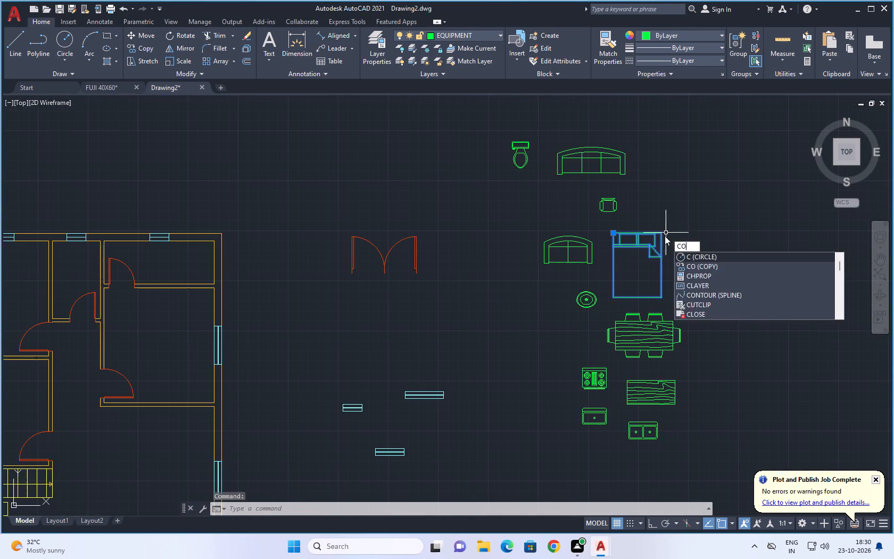
pyautogui.press('space')
pyautogui.scroll(4, 641, 231)
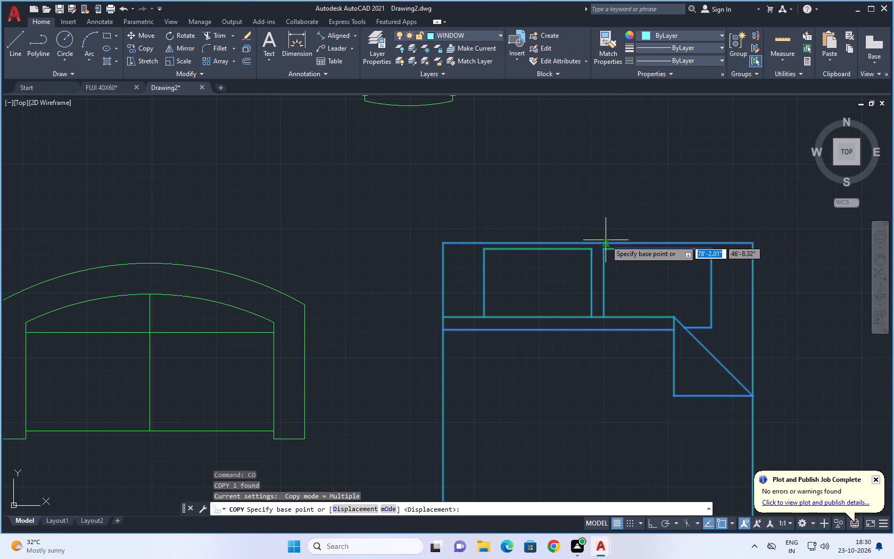
pyautogui.click(599, 242)
pyautogui.scroll(-6, 324, 258)
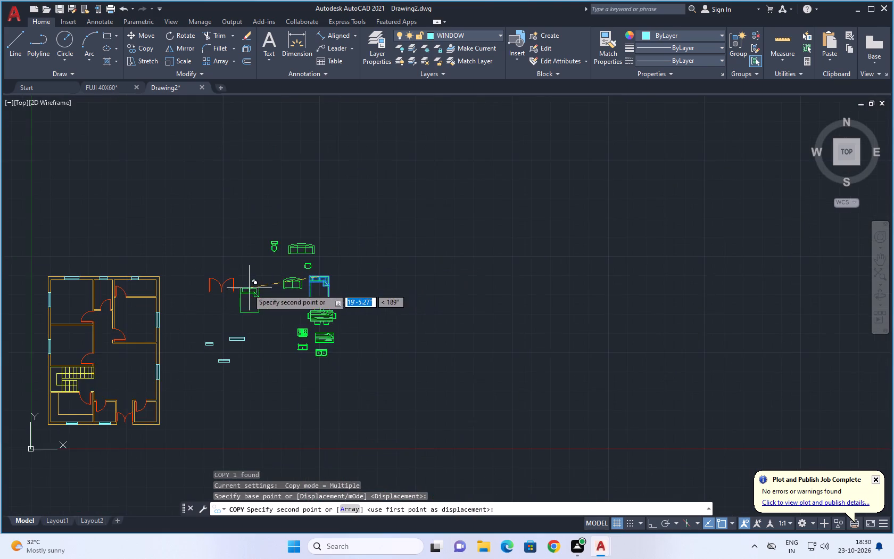
pyautogui.moveTo(248, 289); pyautogui.dragTo(572, 245, button='middle')
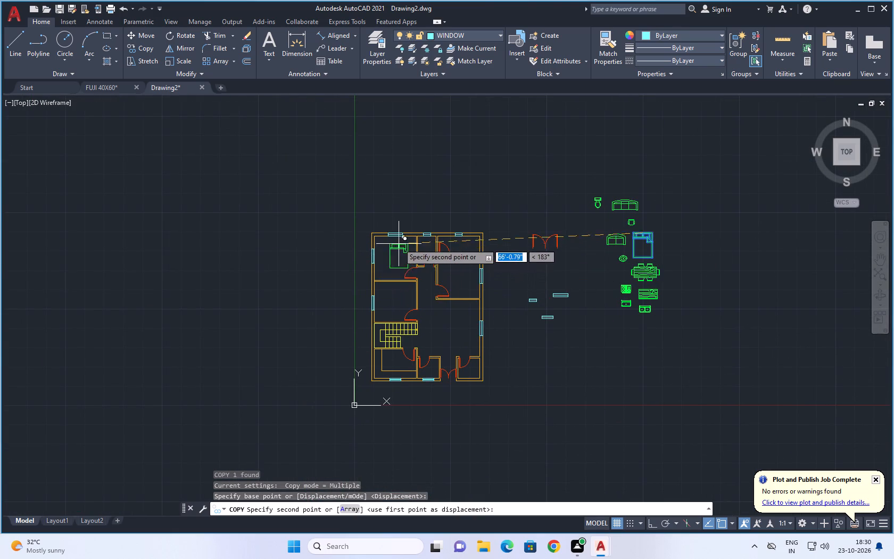
pyautogui.scroll(4, 399, 243)
pyautogui.click(362, 201)
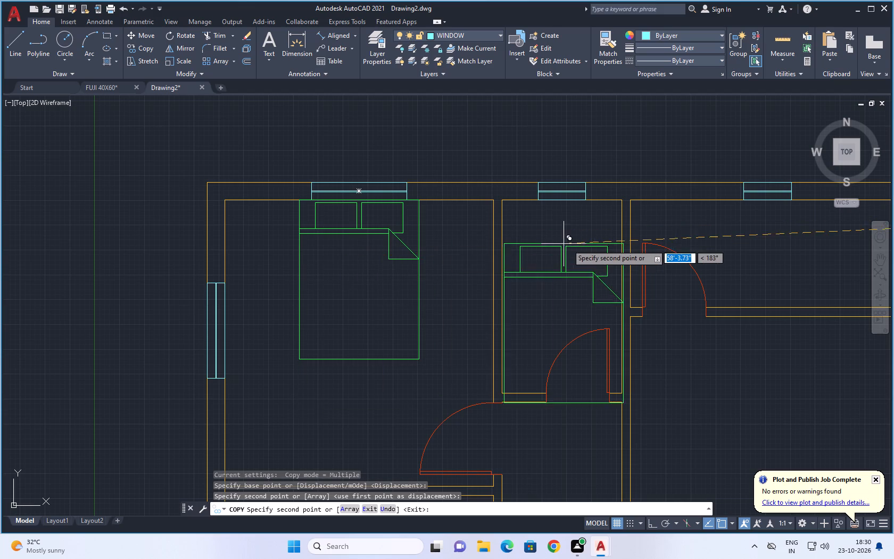
pyautogui.scroll(-5, 587, 246)
pyautogui.press('Escape')
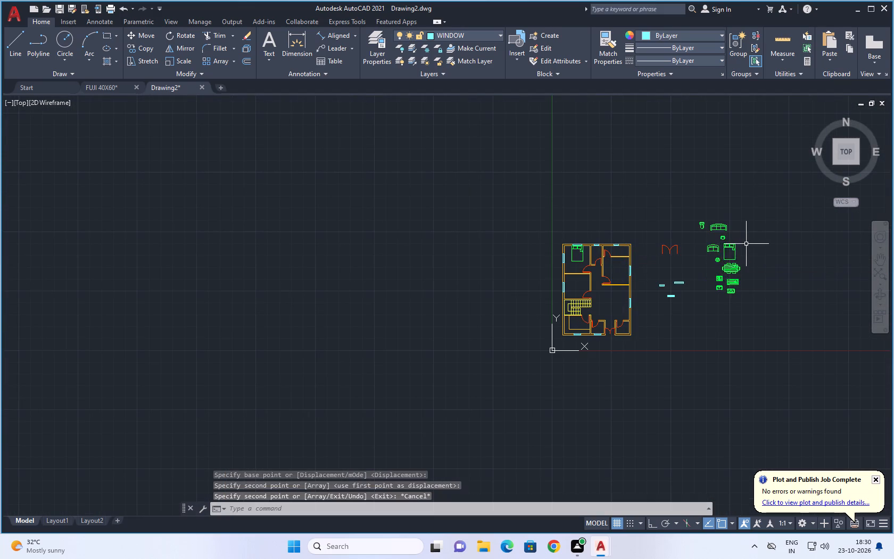
# Rotate the spare queen bed outside the plan by 270° about its headboard corner, so the headboard faces right.
pyautogui.scroll(1, 746, 244)
pyautogui.moveTo(732, 241); pyautogui.dragTo(716, 215, button='middle')
pyautogui.scroll(3, 716, 221)
pyautogui.moveTo(715, 210); pyautogui.dragTo(707, 213)
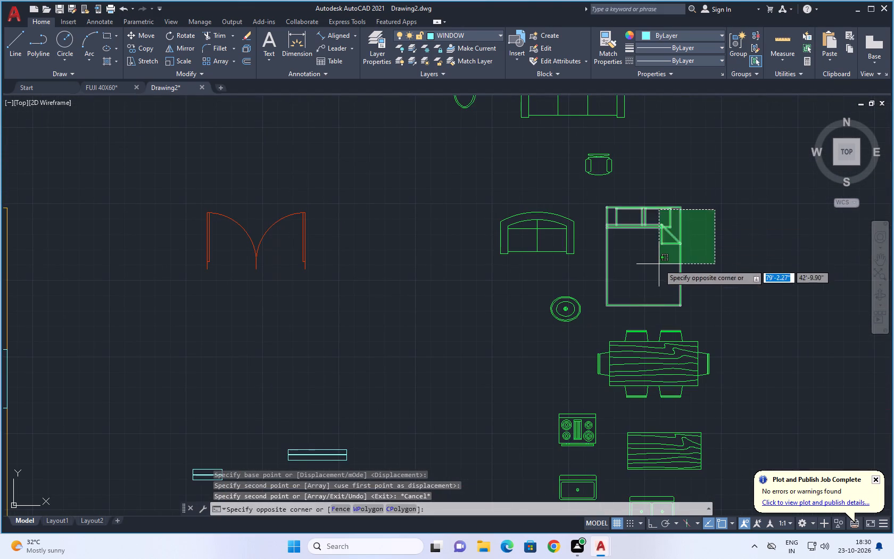
pyautogui.click(658, 265)
pyautogui.click(176, 34)
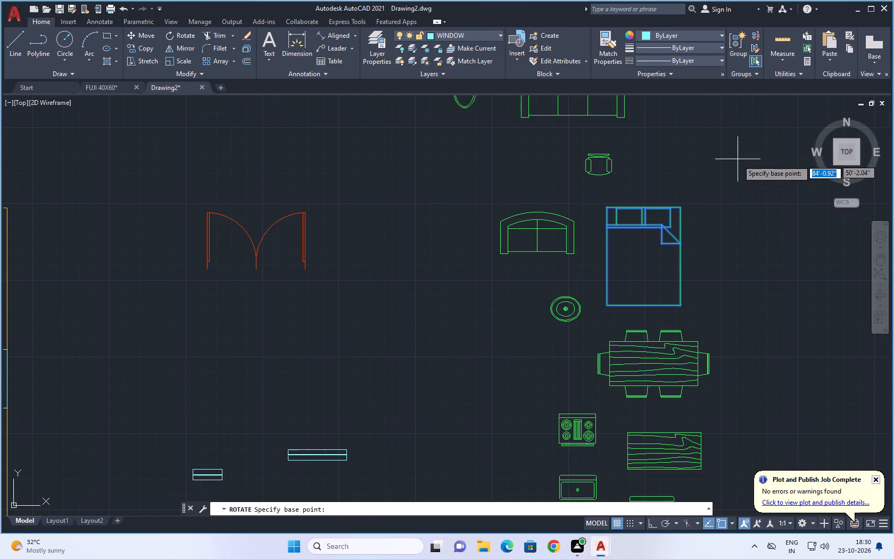
pyautogui.click(682, 205)
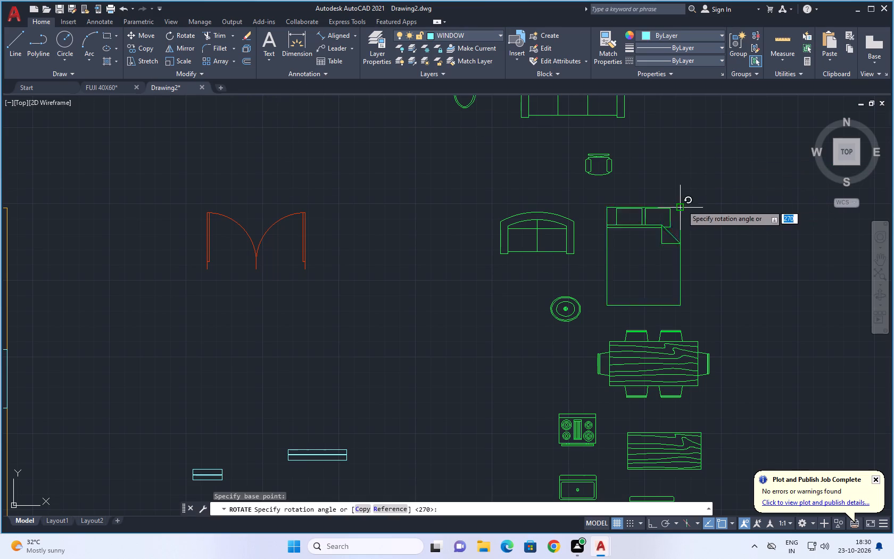
pyautogui.press('F8')
pyautogui.click(684, 276)
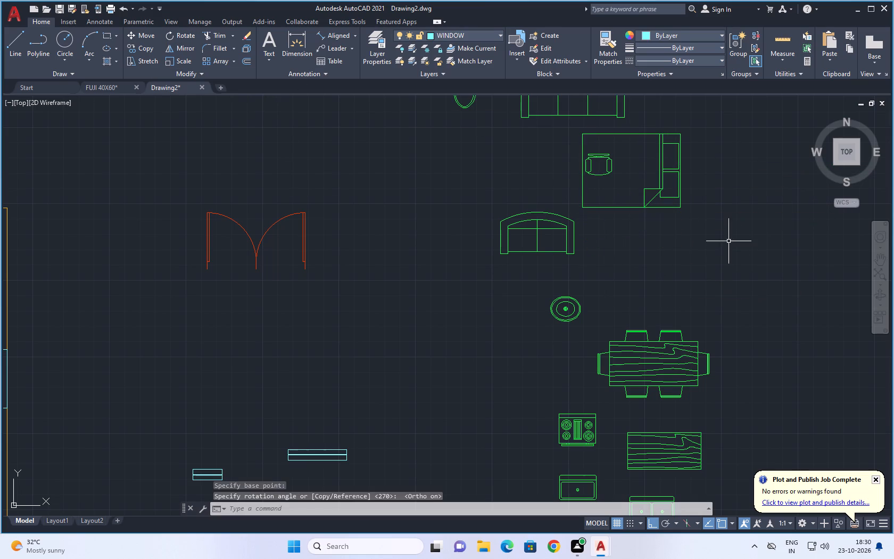
# Copy the rotated bed by its headboard midpoint into the right-hand bedroom, against the outer wall's window.
pyautogui.moveTo(711, 179); pyautogui.dragTo(706, 184)
pyautogui.click(657, 228)
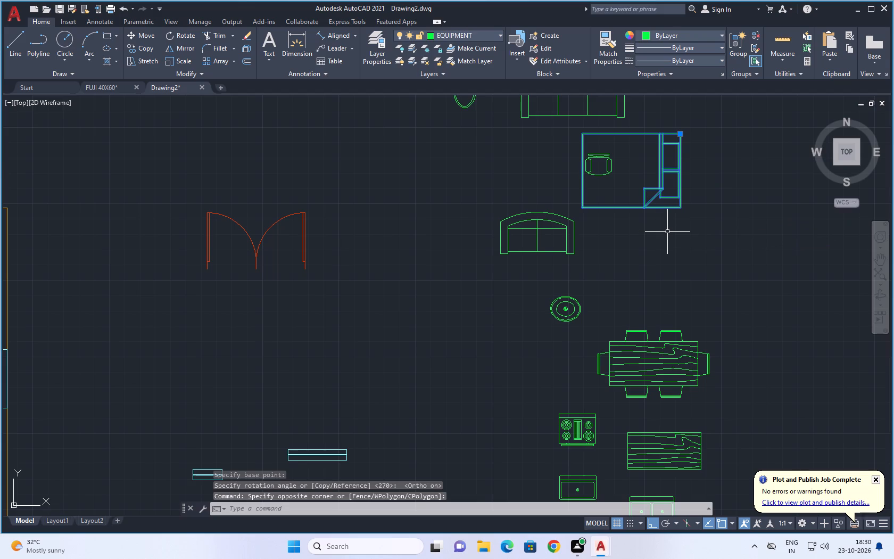
pyautogui.write('CO')
pyautogui.press('space')
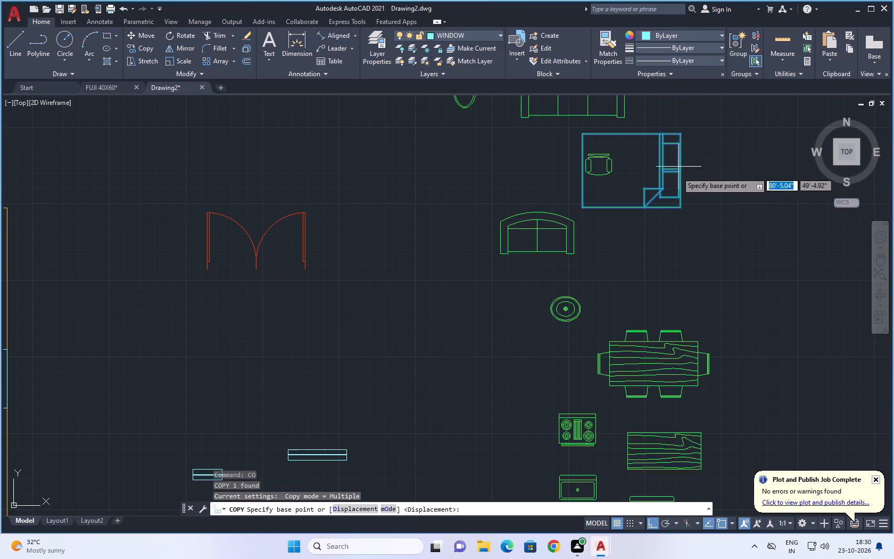
pyautogui.scroll(4, 676, 178)
pyautogui.click(679, 138)
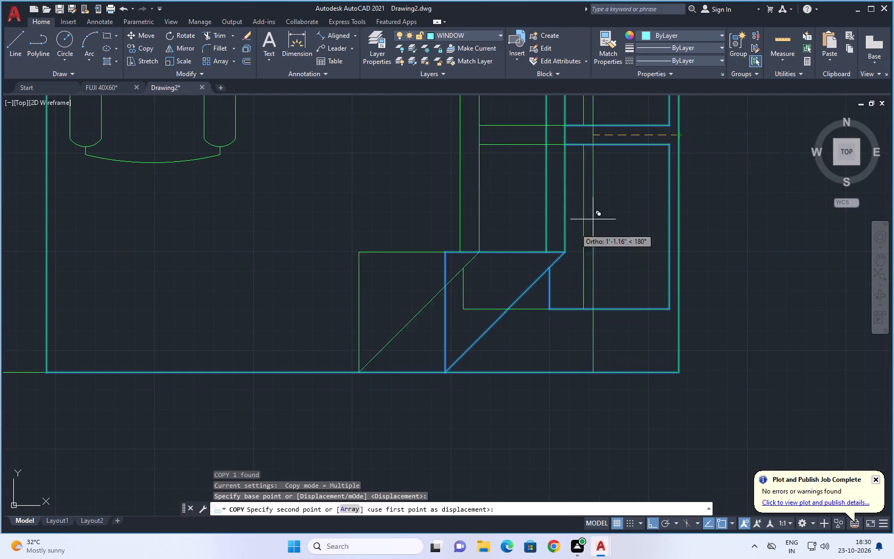
pyautogui.scroll(-7, 516, 249)
pyautogui.press('F8')
pyautogui.scroll(-4, 457, 286)
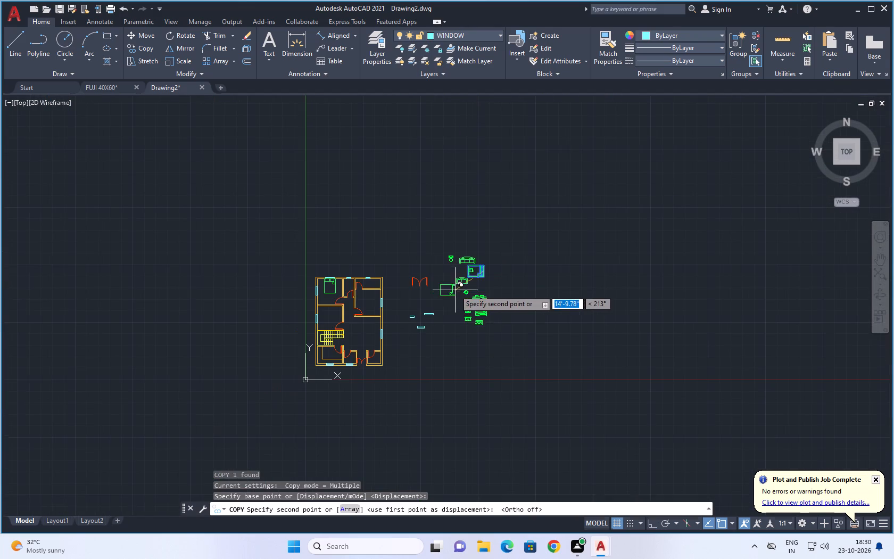
pyautogui.moveTo(451, 302); pyautogui.dragTo(590, 280, button='middle')
pyautogui.scroll(7, 510, 284)
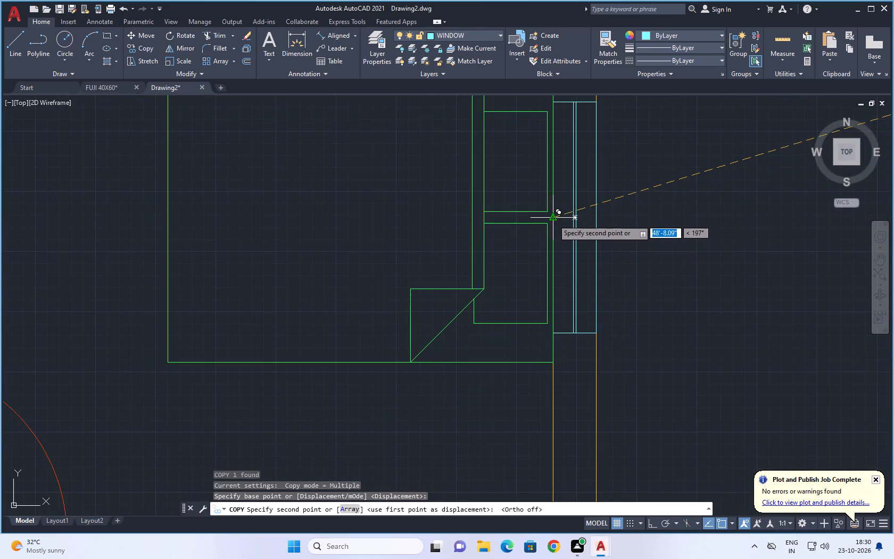
pyautogui.click(553, 219)
pyautogui.scroll(-6, 714, 269)
pyautogui.moveTo(728, 284); pyautogui.dragTo(478, 244, button='middle')
pyautogui.press('Escape')
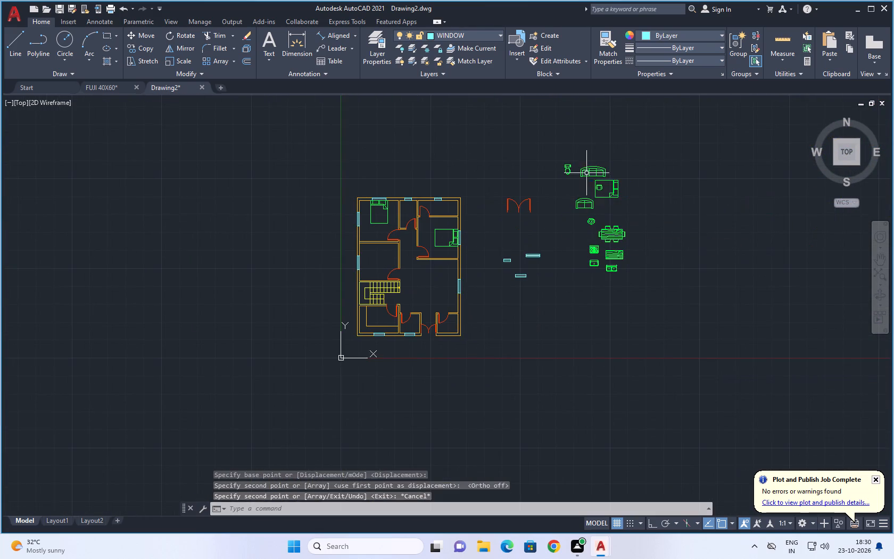
pyautogui.press('Escape')
# Rotate the spare bed outside the plan by 180° about its lower headboard corner, so the headboard faces left.
pyautogui.scroll(3, 634, 184)
pyautogui.click(573, 166)
pyautogui.click(550, 249)
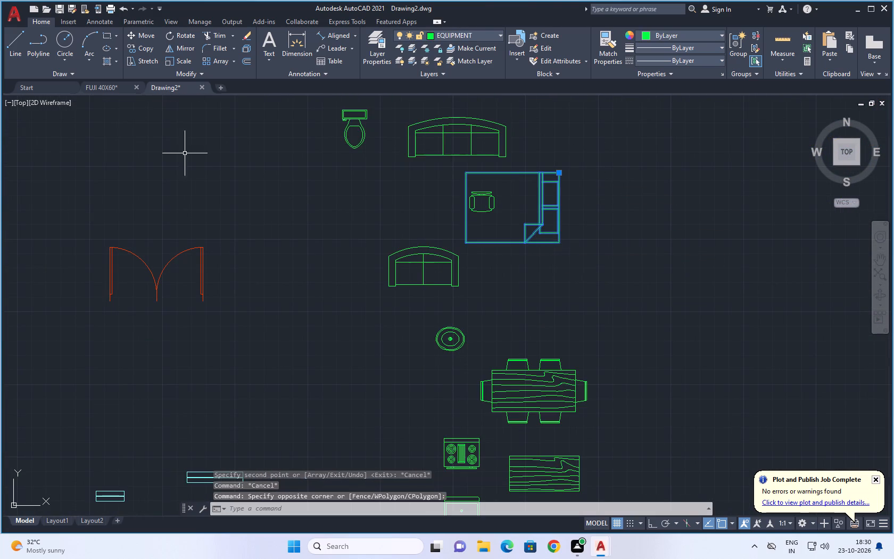
pyautogui.click(192, 36)
pyautogui.click(558, 242)
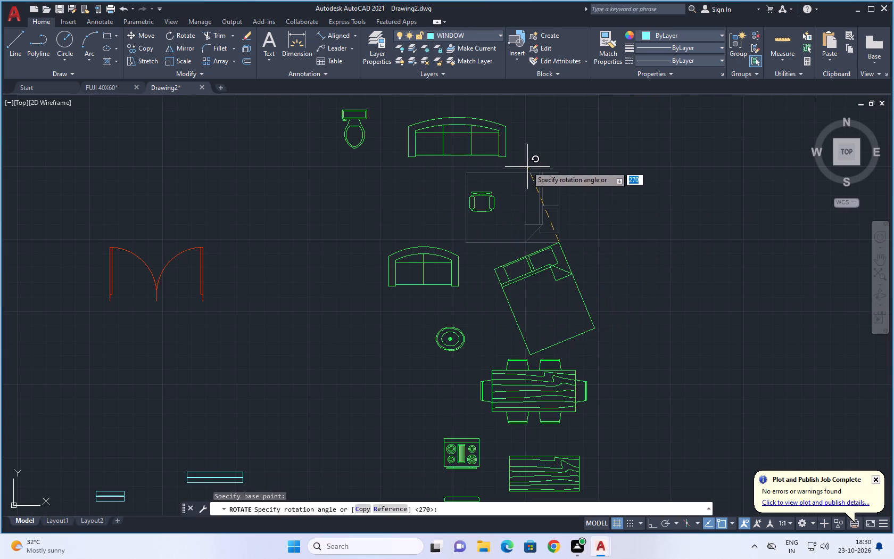
pyautogui.press('F8')
pyautogui.click(482, 244)
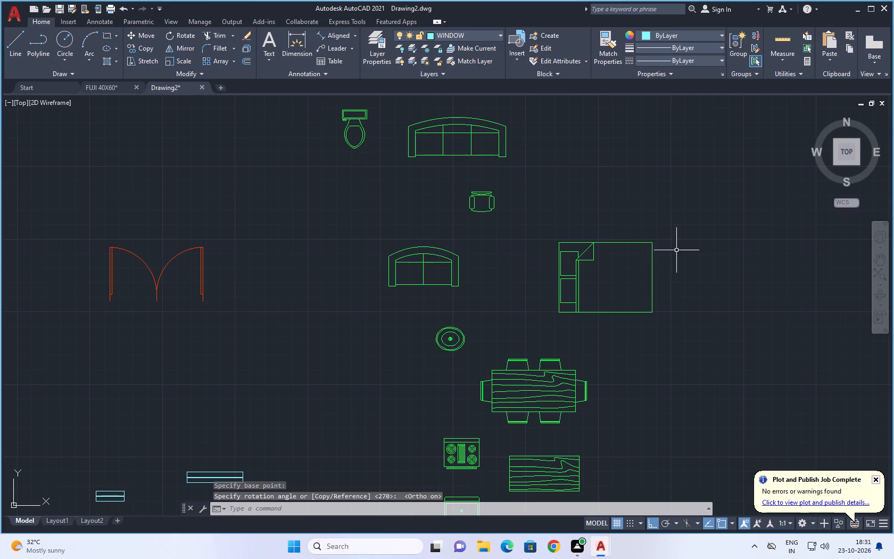
# Copy the turned bed by its headboard midpoint into the bedroom above the staircase, against the left outer wall's window.
pyautogui.moveTo(699, 217); pyautogui.dragTo(693, 218)
pyautogui.click(547, 314)
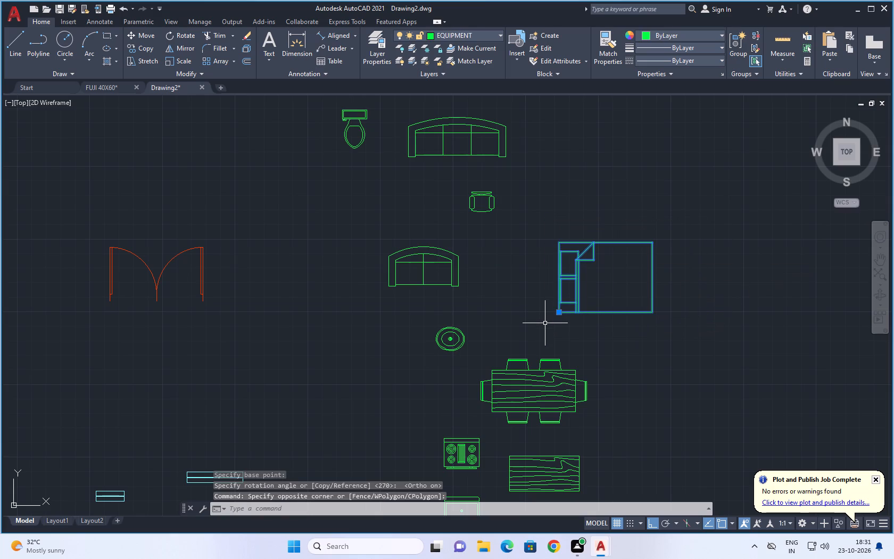
pyautogui.write('CO')
pyautogui.press('space')
pyautogui.scroll(3, 555, 276)
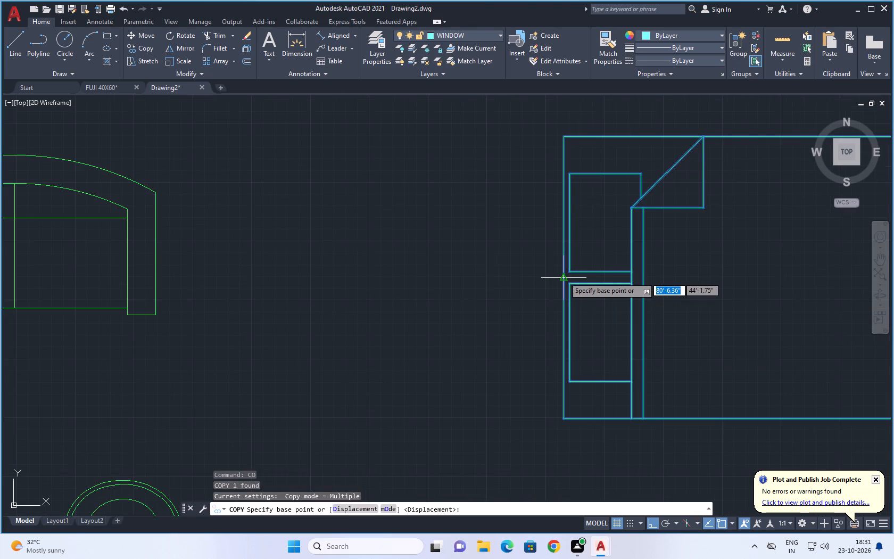
pyautogui.click(566, 278)
pyautogui.scroll(-4, 398, 311)
pyautogui.press('F8')
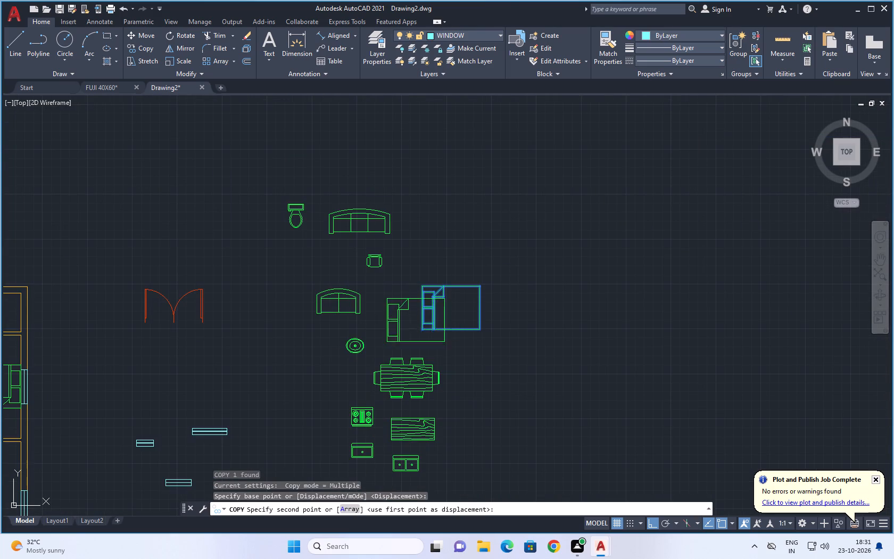
pyautogui.scroll(-3, 385, 323)
pyautogui.moveTo(337, 365); pyautogui.dragTo(600, 208, button='middle')
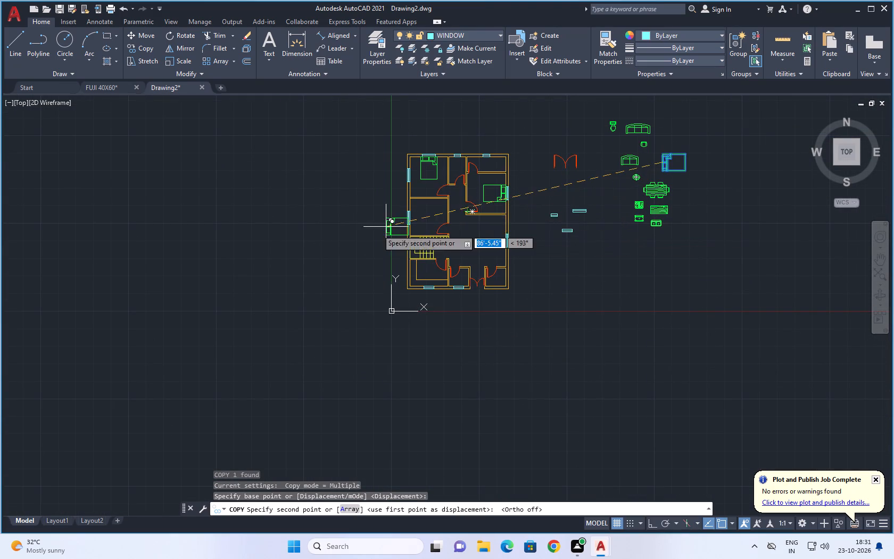
pyautogui.scroll(4, 370, 233)
pyautogui.moveTo(700, 146); pyautogui.dragTo(600, 361, button='middle')
pyautogui.scroll(-1, 694, 159)
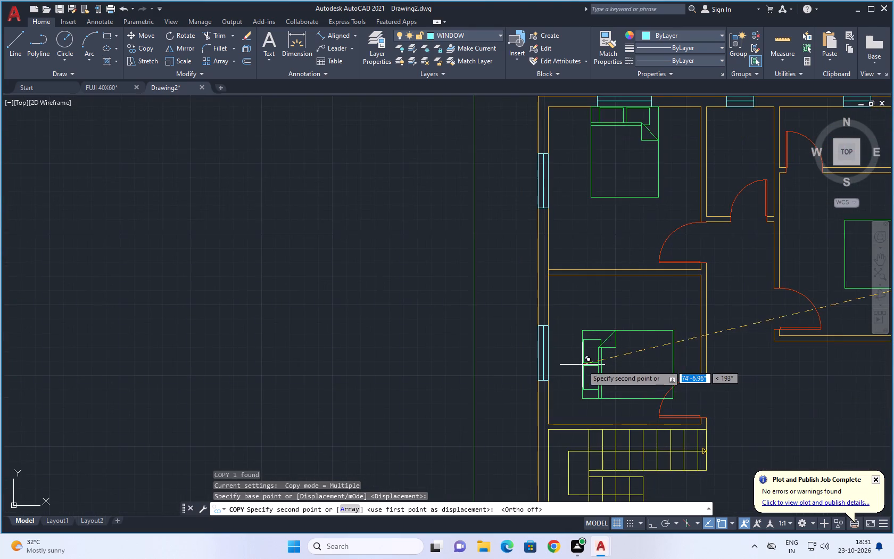
pyautogui.scroll(3, 581, 365)
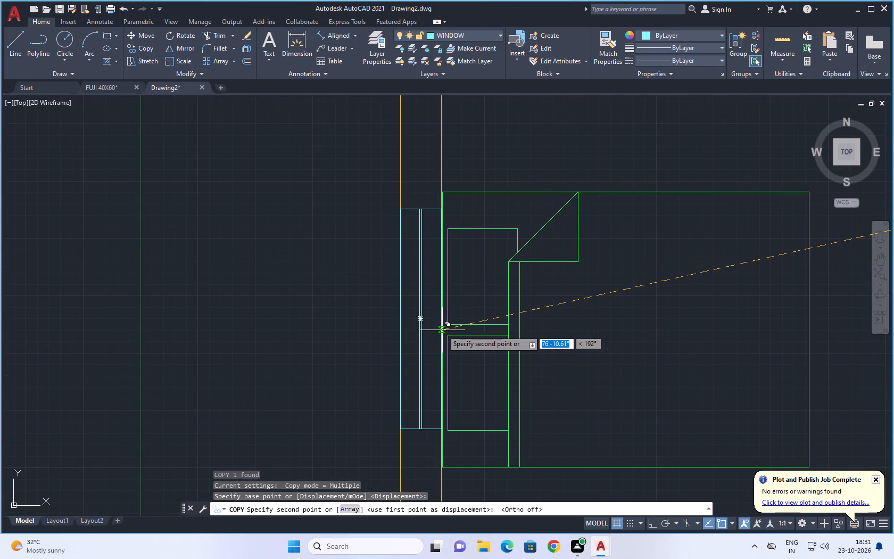
pyautogui.click(443, 328)
pyautogui.scroll(-4, 553, 354)
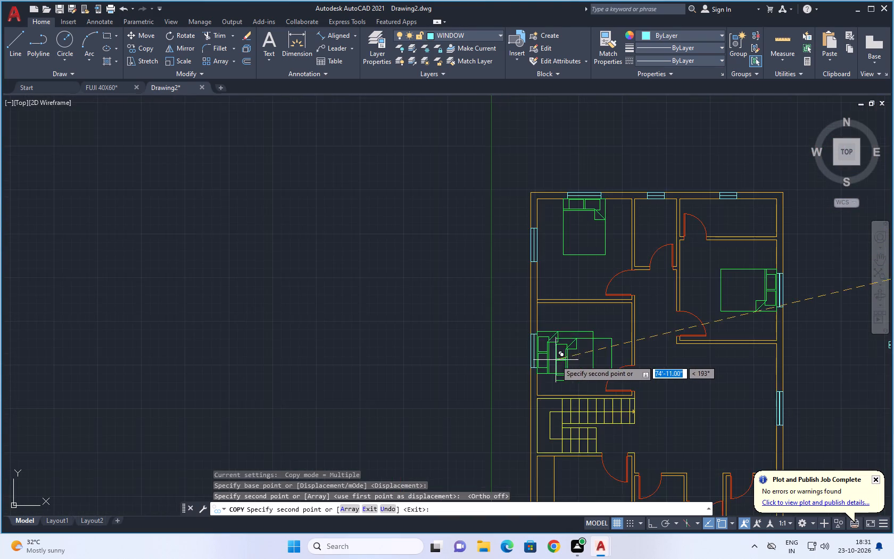
pyautogui.moveTo(551, 357); pyautogui.dragTo(341, 297, button='middle')
pyautogui.press('Escape')
pyautogui.press('Escape')
# Move the six-chair dining set from outside the plan into the open hall, just below the right-hand bedroom.
pyautogui.moveTo(702, 362); pyautogui.dragTo(451, 357, button='middle')
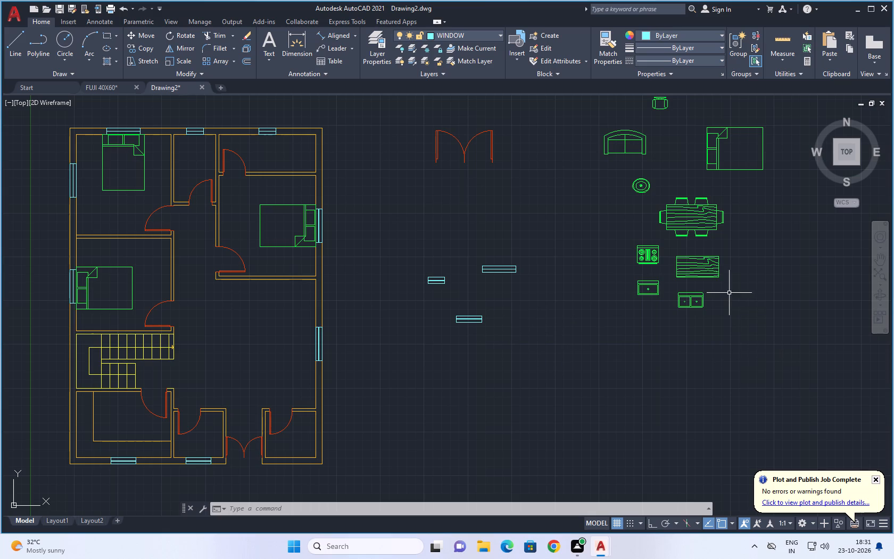
pyautogui.click(696, 219)
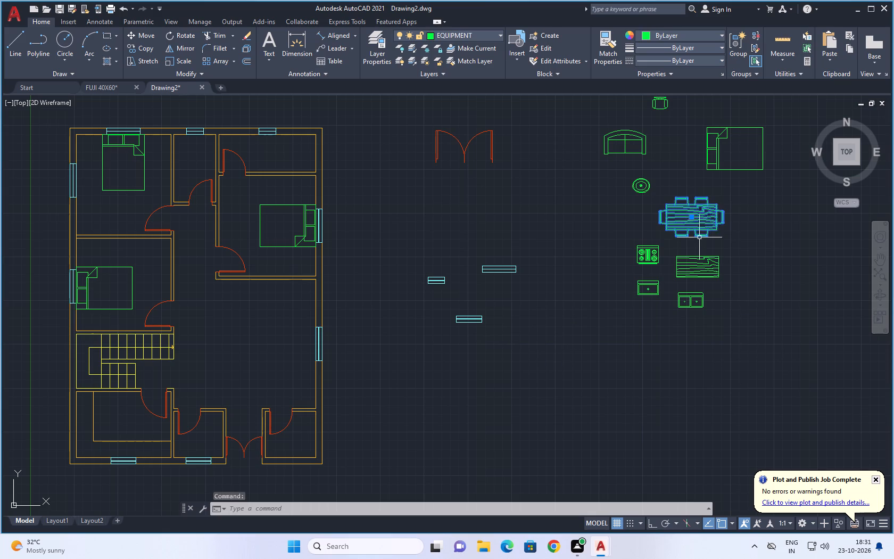
pyautogui.click(693, 216)
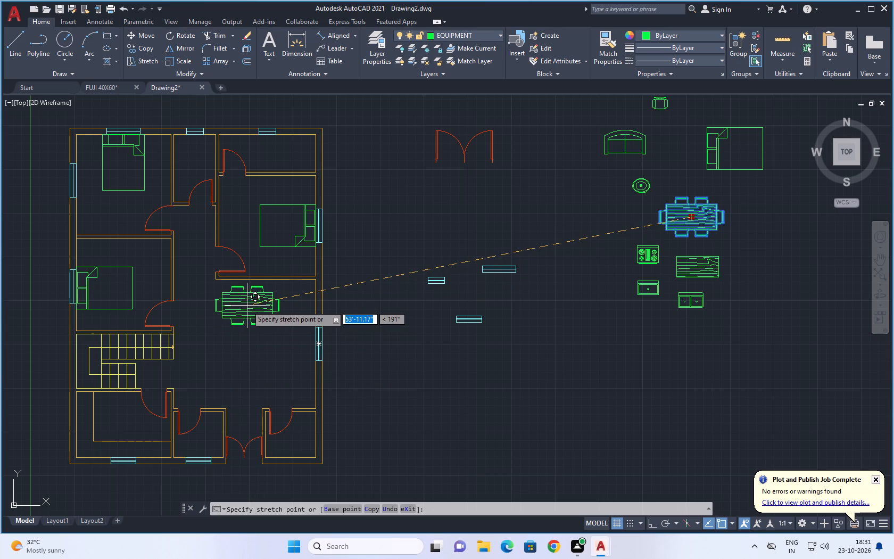
pyautogui.click(247, 306)
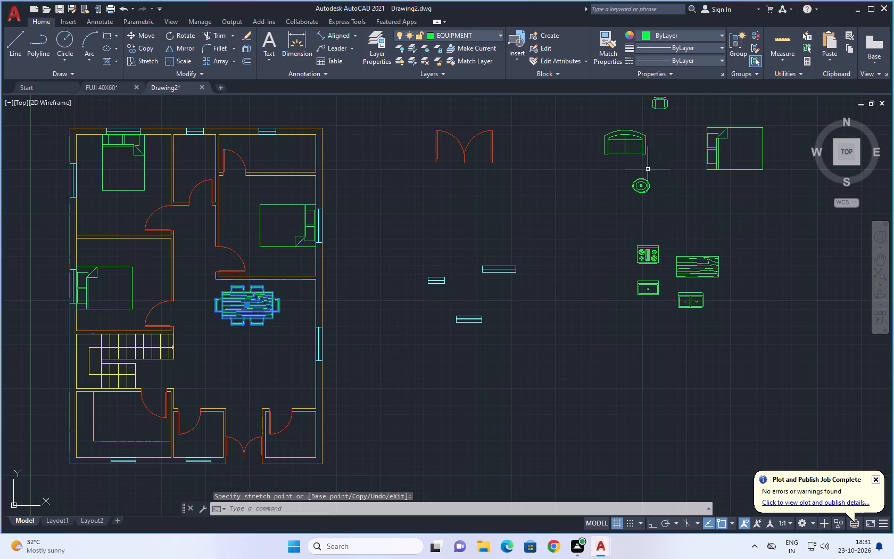
# Rotate the three-seater sofa outside the plan by 270° about the right end of its back, so the back faces right.
pyautogui.scroll(-2, 662, 215)
pyautogui.moveTo(676, 219); pyautogui.dragTo(666, 242, button='middle')
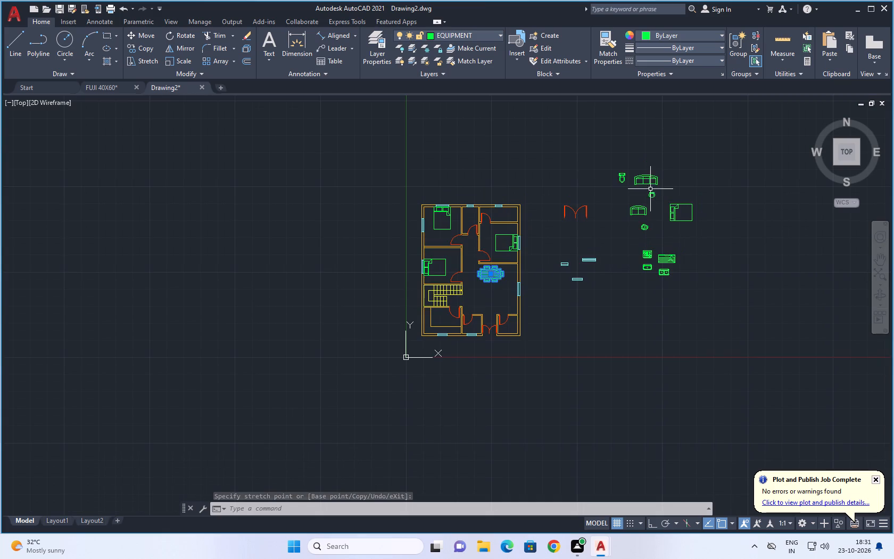
pyautogui.scroll(2, 649, 186)
pyautogui.click(651, 162)
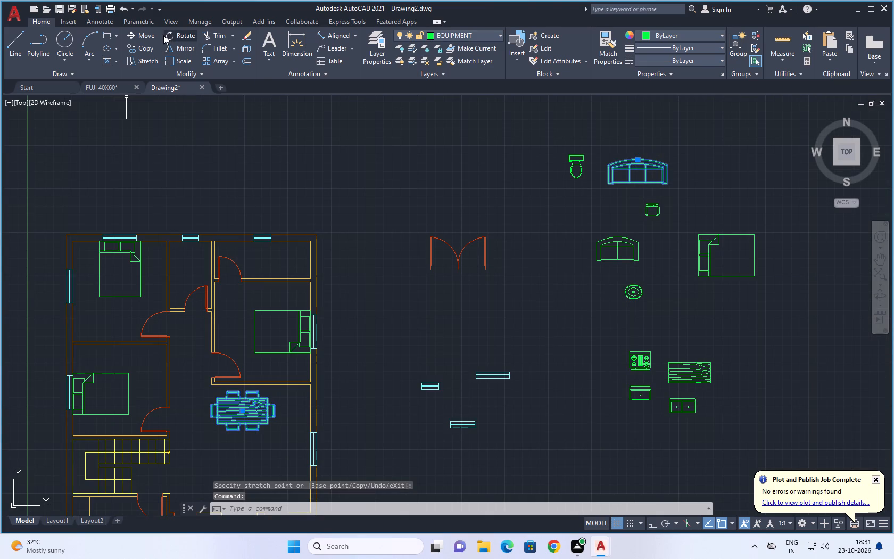
pyautogui.click(168, 32)
pyautogui.scroll(1, 667, 167)
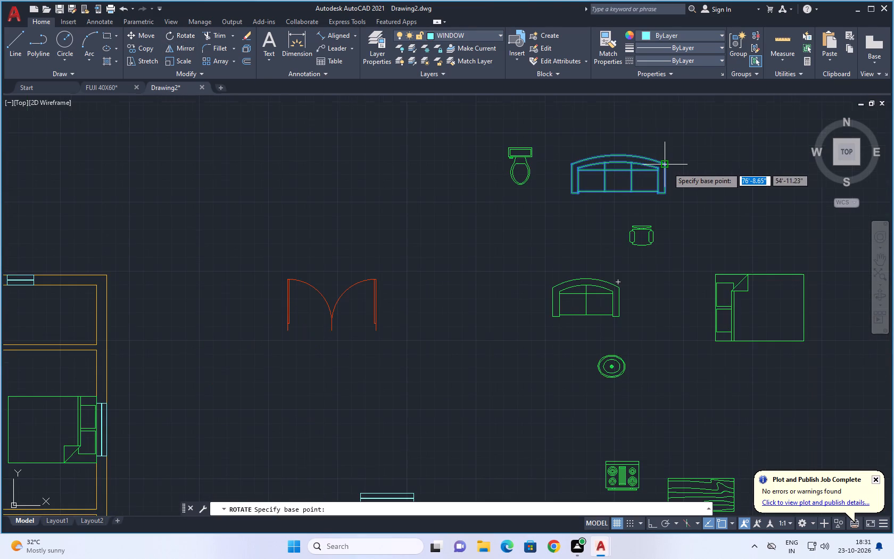
pyautogui.click(668, 166)
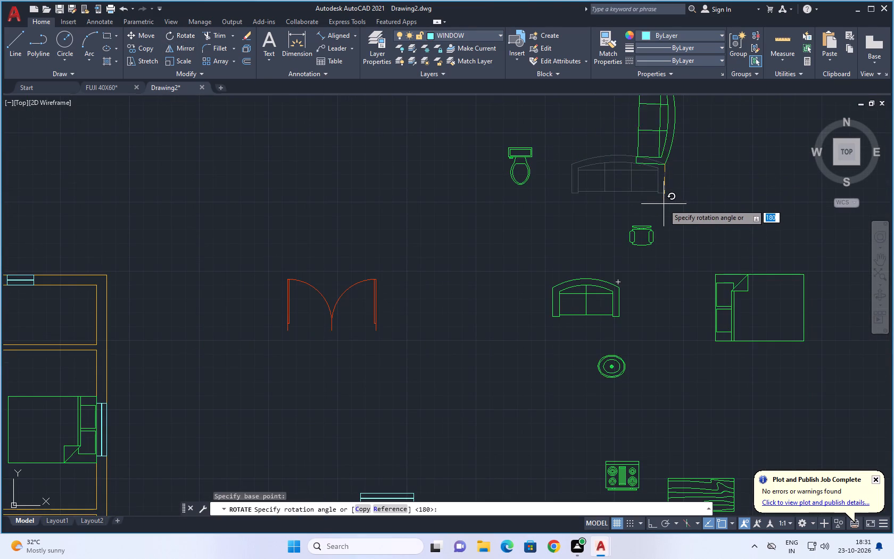
pyautogui.press('F8')
pyautogui.click(666, 206)
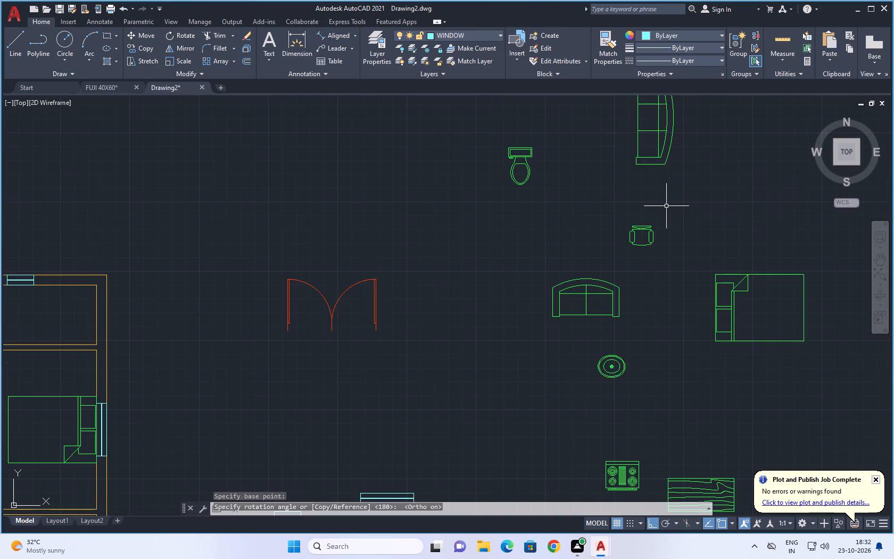
# Move the rotated three-seater sofa by its back's midpoint into the hall, against the right outer wall's window.
pyautogui.scroll(-2, 676, 199)
pyautogui.moveTo(682, 192); pyautogui.dragTo(675, 205, button='middle')
pyautogui.click(666, 182)
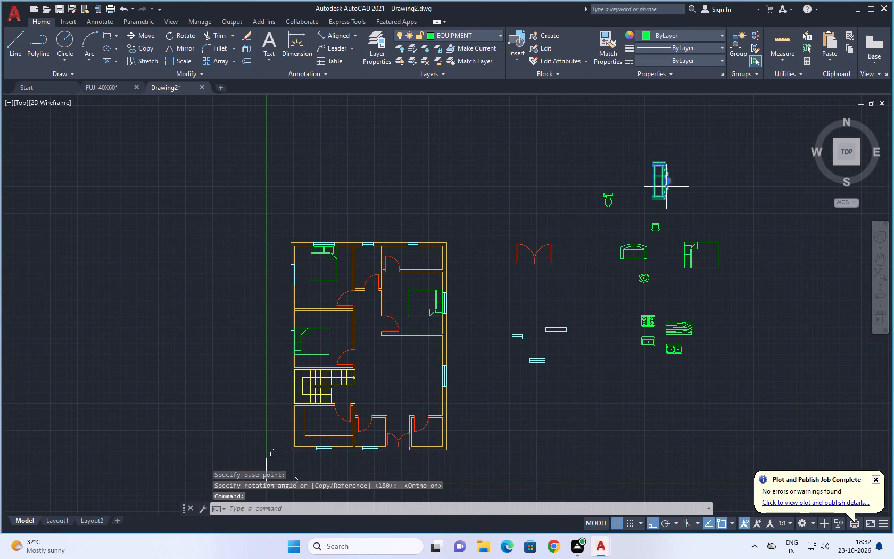
pyautogui.scroll(1, 669, 183)
pyautogui.click(668, 181)
pyautogui.press('F8')
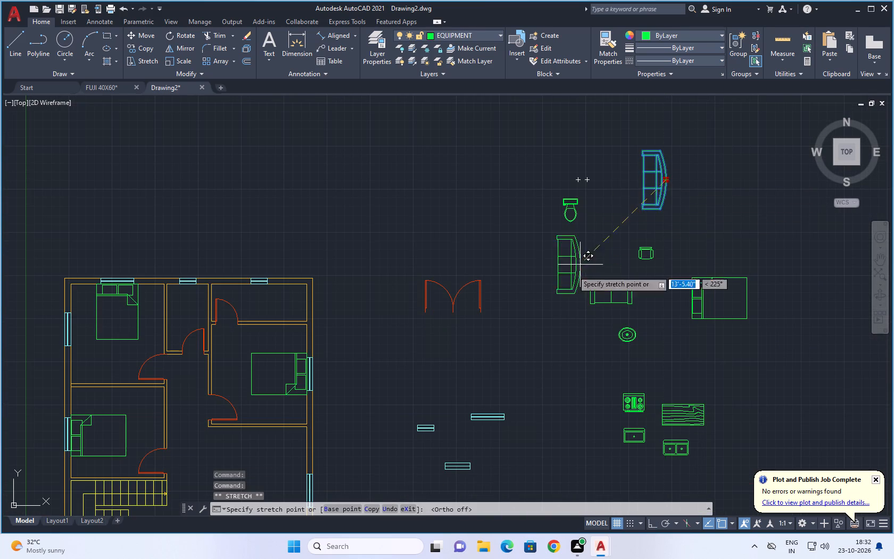
pyautogui.scroll(-2, 530, 315)
pyautogui.moveTo(526, 329); pyautogui.dragTo(608, 247, button='middle')
pyautogui.scroll(3, 520, 309)
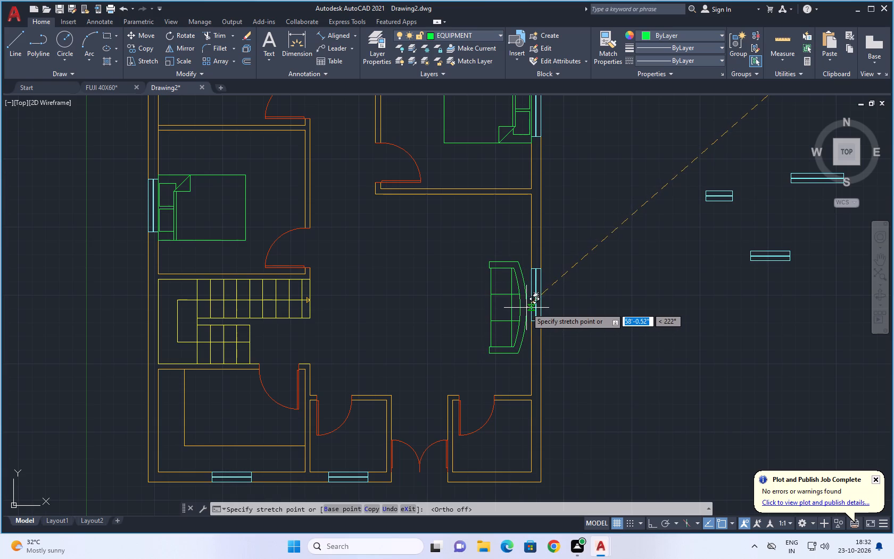
pyautogui.click(526, 308)
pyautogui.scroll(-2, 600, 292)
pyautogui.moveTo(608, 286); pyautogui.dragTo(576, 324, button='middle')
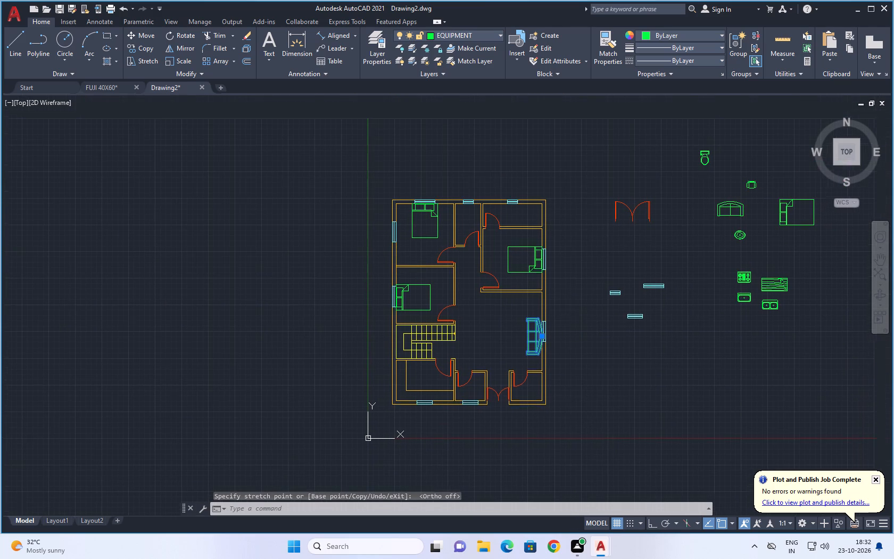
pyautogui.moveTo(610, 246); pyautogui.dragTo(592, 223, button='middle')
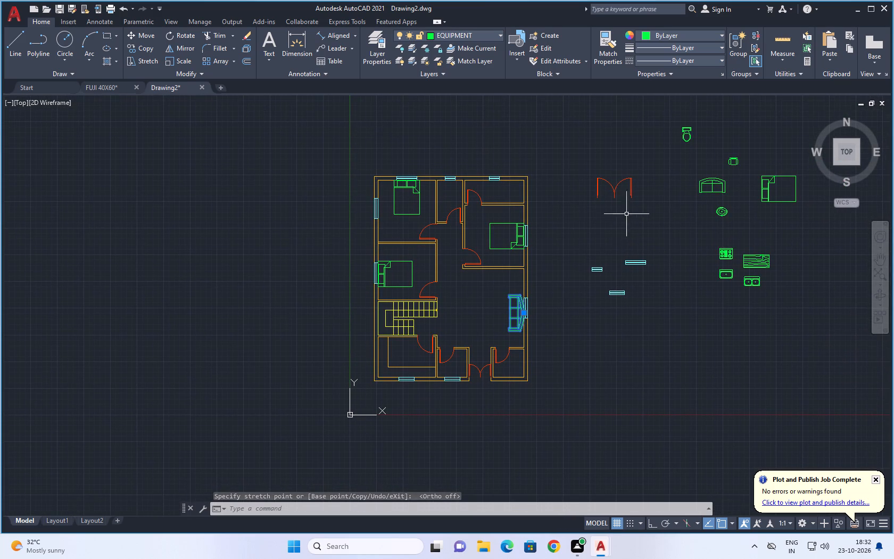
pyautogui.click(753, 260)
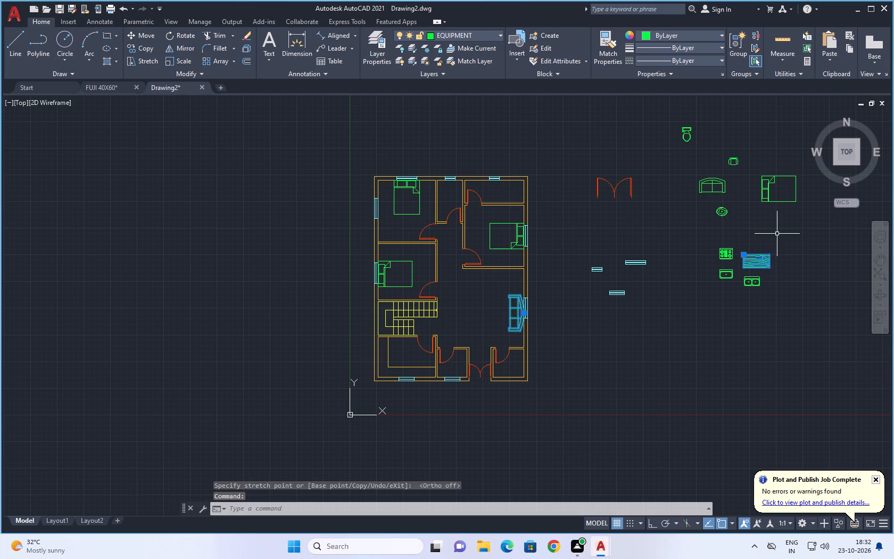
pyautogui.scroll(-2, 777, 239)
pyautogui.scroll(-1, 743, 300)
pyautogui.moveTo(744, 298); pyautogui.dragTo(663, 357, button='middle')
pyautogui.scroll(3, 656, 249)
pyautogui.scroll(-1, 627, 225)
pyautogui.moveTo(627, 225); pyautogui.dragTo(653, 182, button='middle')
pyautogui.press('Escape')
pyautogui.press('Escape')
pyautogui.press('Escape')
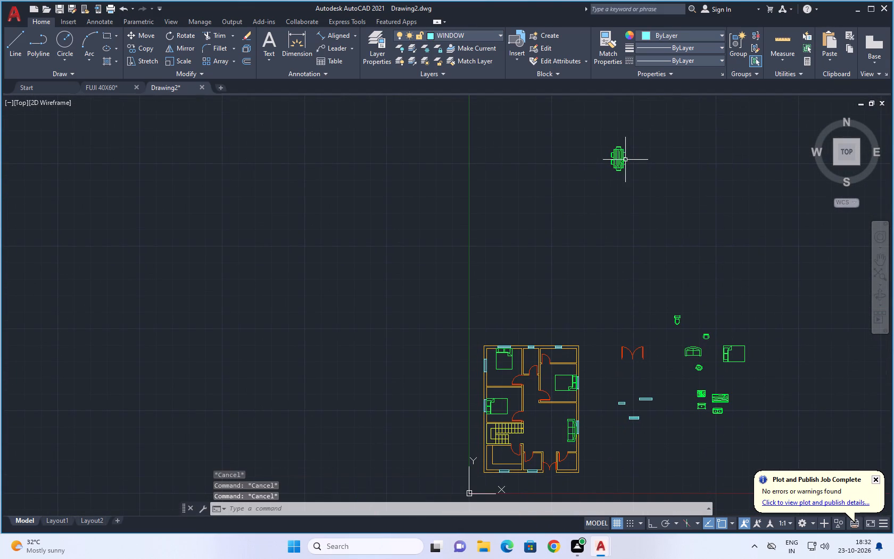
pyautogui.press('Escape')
# Rotate the six-chair dining set far above the plan by 270° about its table's lower-left corner, so it lies horizontally.
pyautogui.click(619, 159)
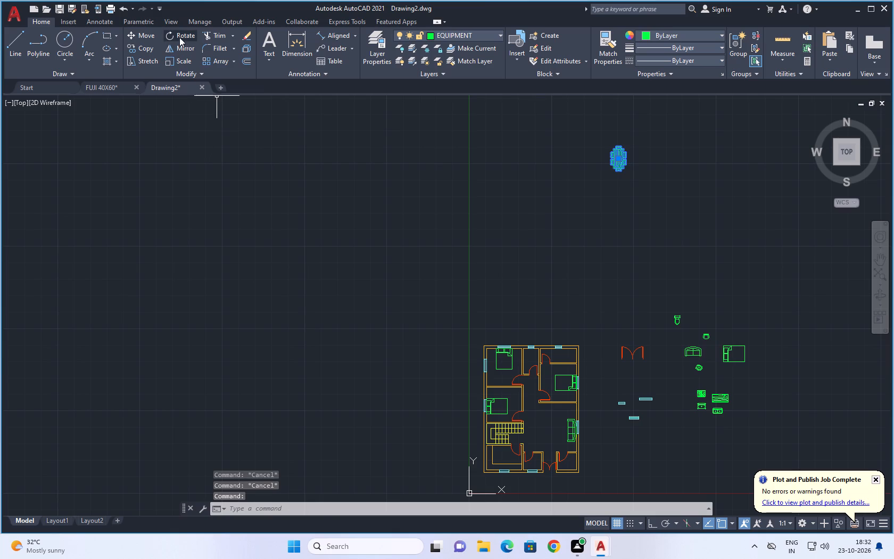
pyautogui.click(179, 37)
pyautogui.scroll(3, 605, 166)
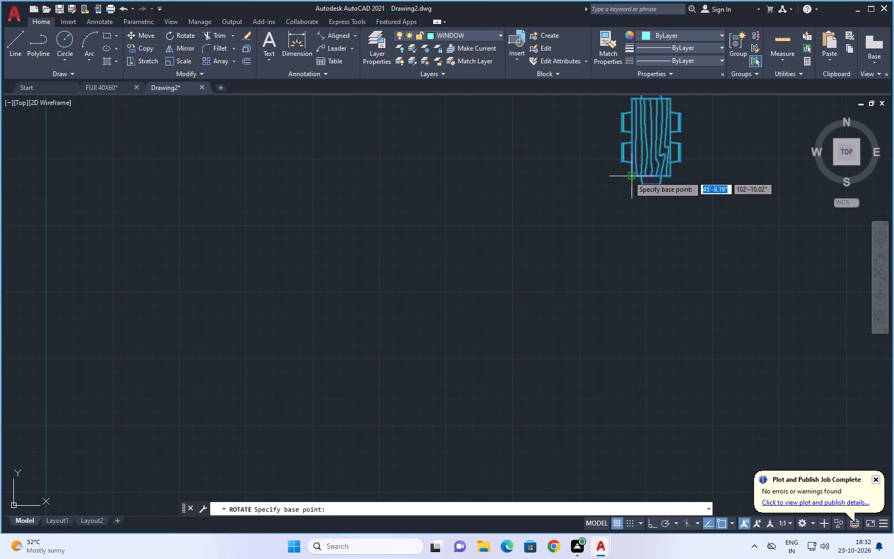
pyautogui.click(628, 176)
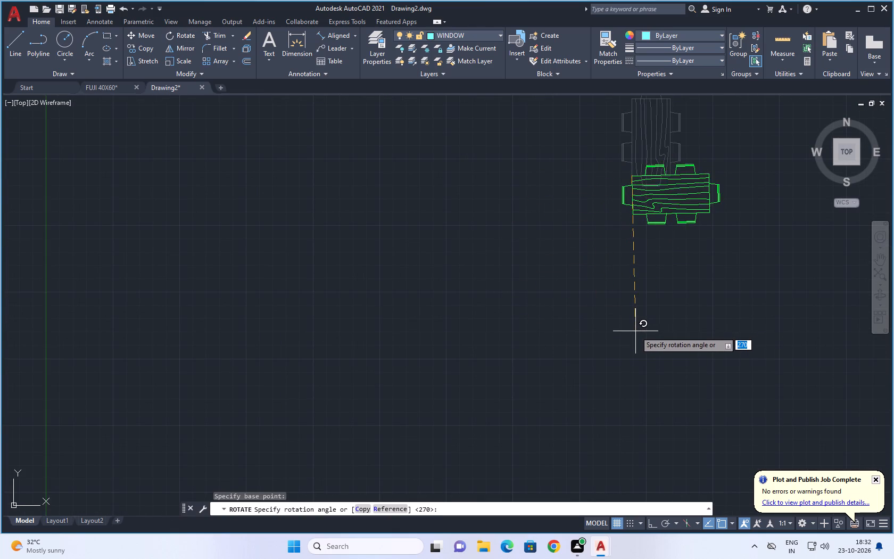
pyautogui.click(631, 338)
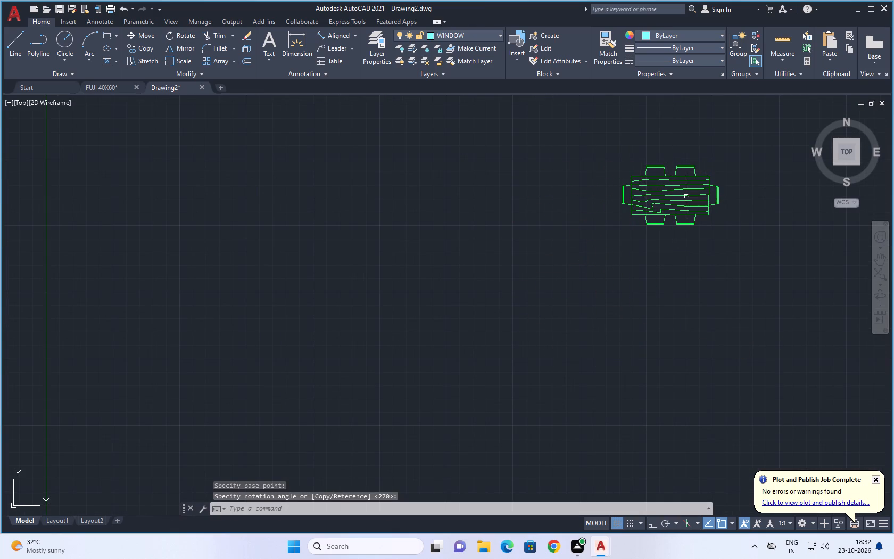
# Move the turned dining set back into the open hall, just below the right-hand bedroom.
pyautogui.click(685, 196)
pyautogui.click(668, 196)
pyautogui.scroll(-3, 597, 409)
pyautogui.moveTo(580, 434); pyautogui.dragTo(613, 190, button='middle')
pyautogui.scroll(3, 567, 371)
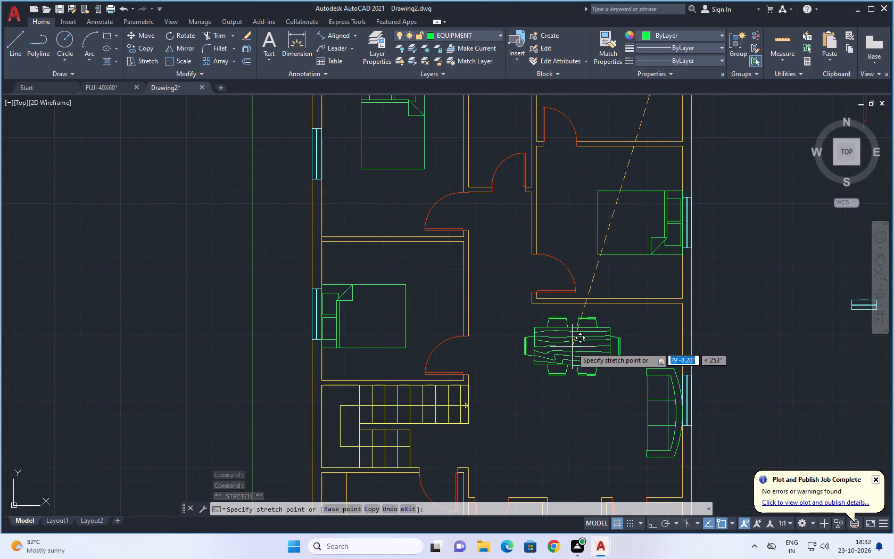
pyautogui.click(572, 347)
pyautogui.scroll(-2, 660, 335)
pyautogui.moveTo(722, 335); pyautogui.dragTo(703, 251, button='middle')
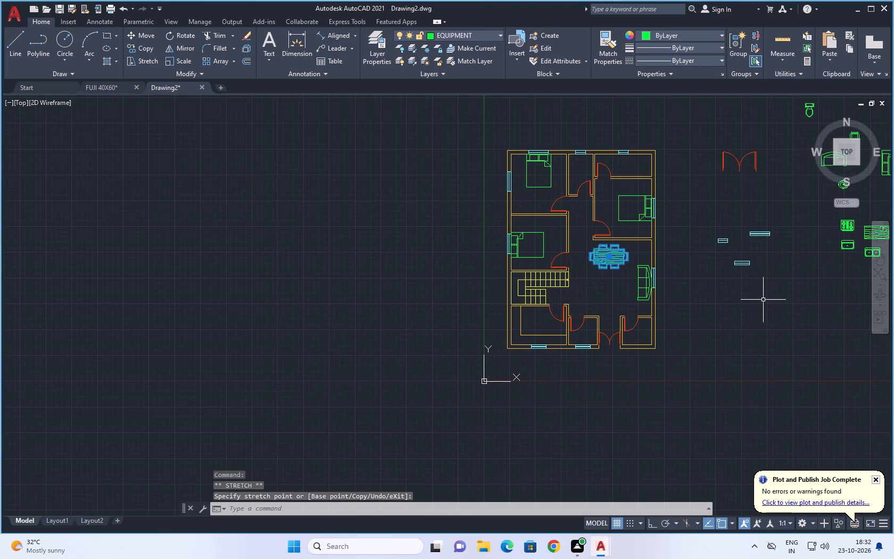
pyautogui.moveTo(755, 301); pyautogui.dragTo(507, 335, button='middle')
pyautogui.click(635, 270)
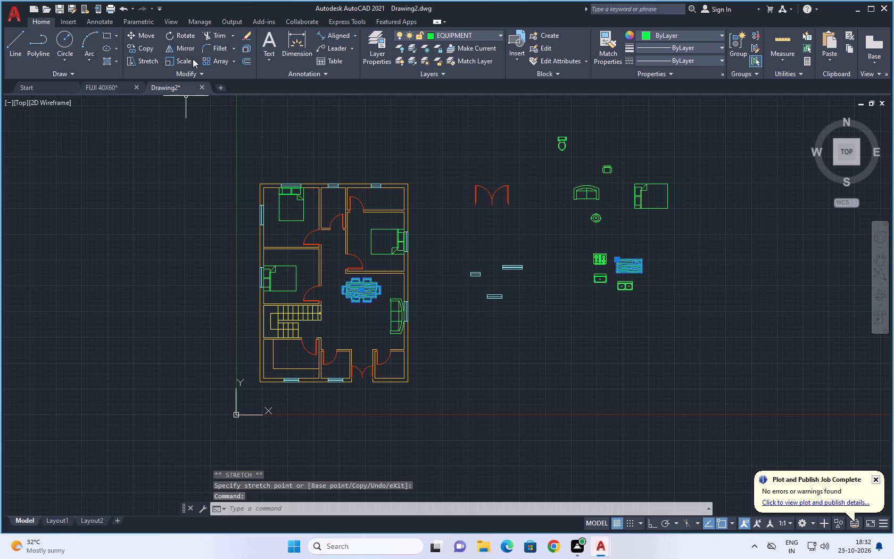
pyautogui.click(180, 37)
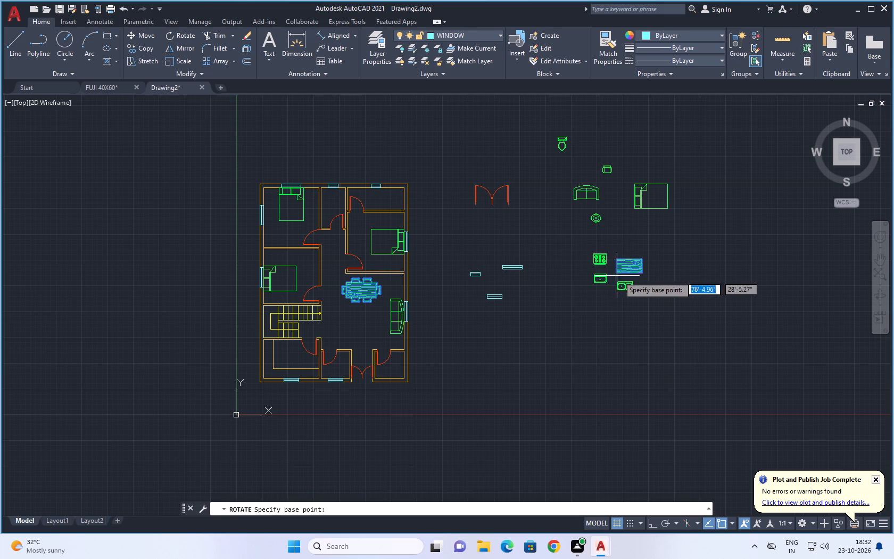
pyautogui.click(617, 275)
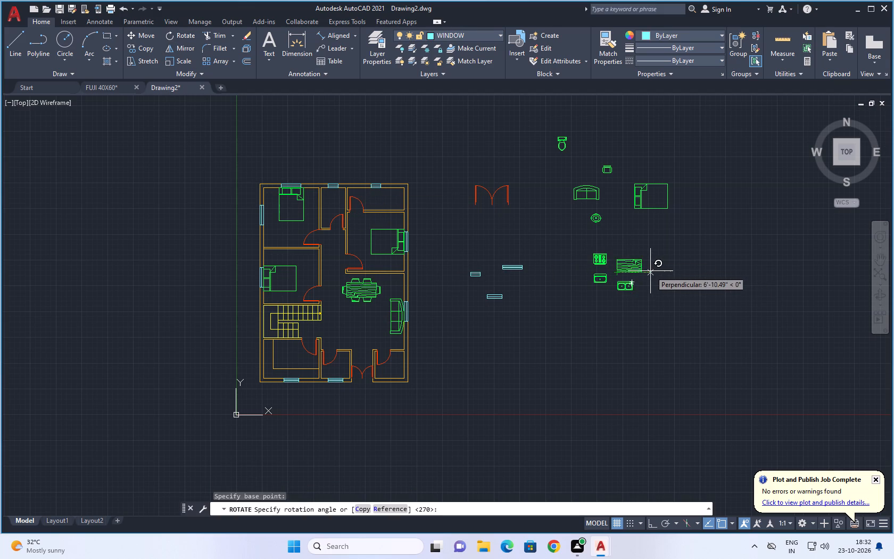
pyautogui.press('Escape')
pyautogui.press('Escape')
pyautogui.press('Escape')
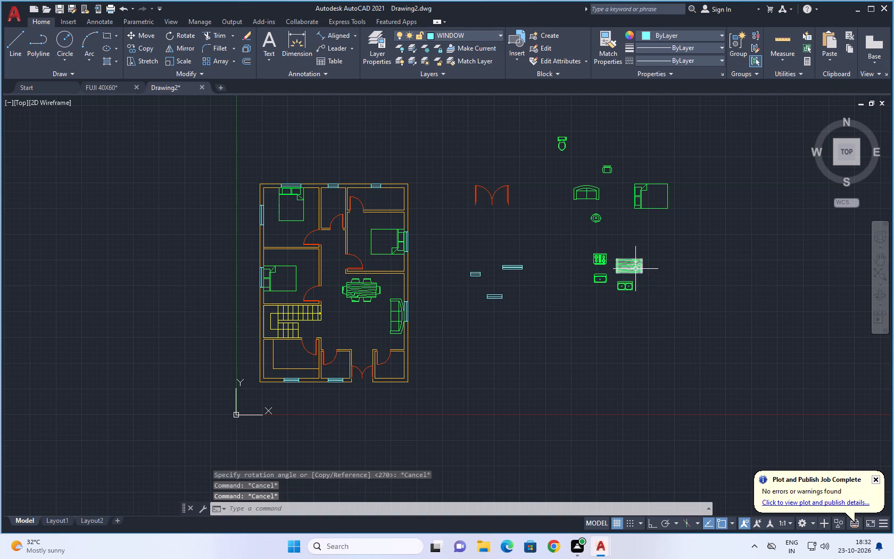
# Rotate the wood-grain table outside the plan by 270° about its lower-right corner, so it stands vertically.
pyautogui.click(635, 269)
pyautogui.click(179, 35)
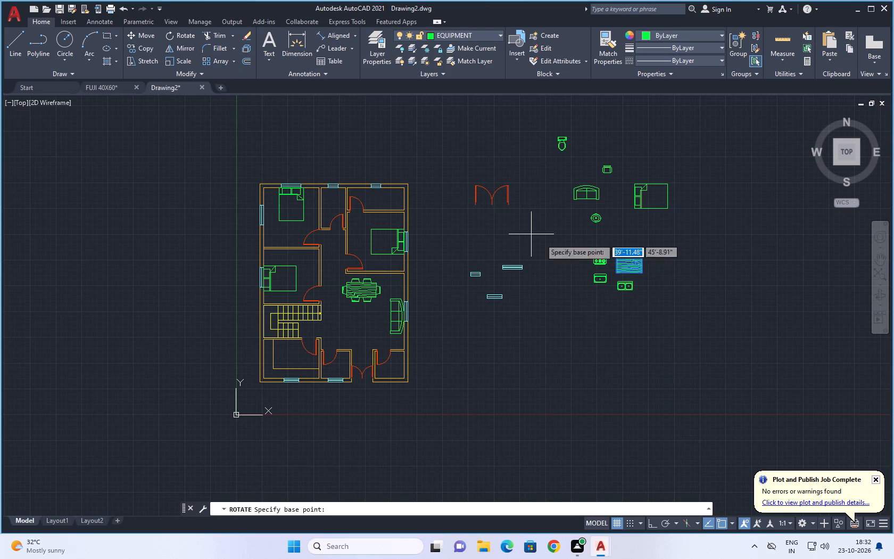
pyautogui.click(642, 273)
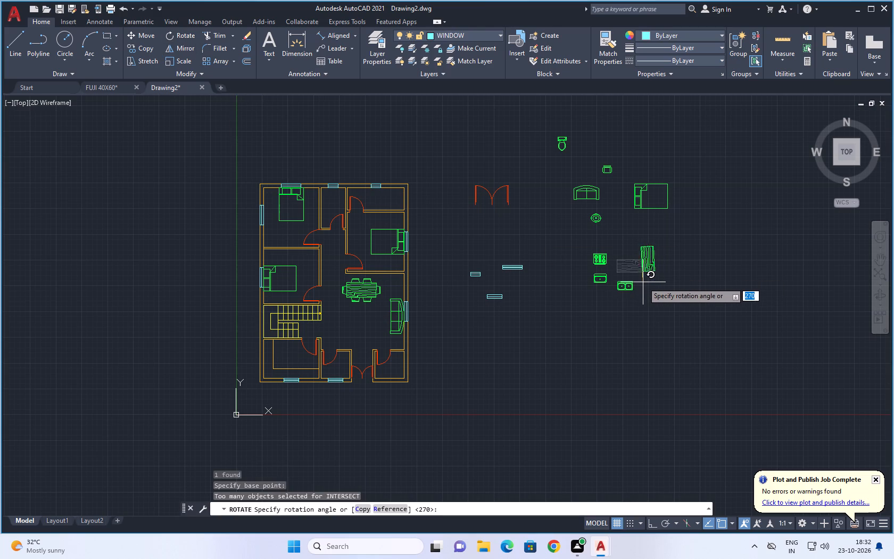
pyautogui.click(642, 285)
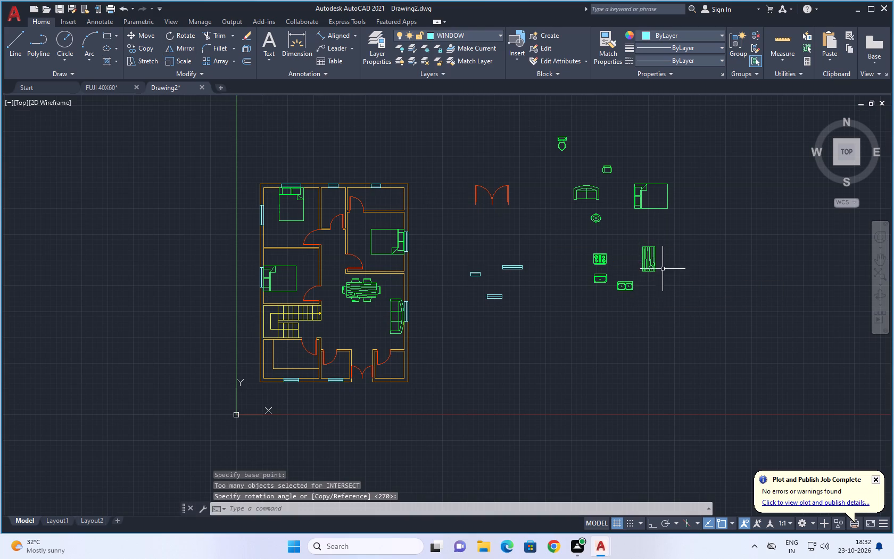
# Move the rotated wood-grain table by its upper-right corner into the hall, directly in front of the three-seater sofa.
pyautogui.click(667, 246)
pyautogui.click(639, 265)
pyautogui.click(656, 245)
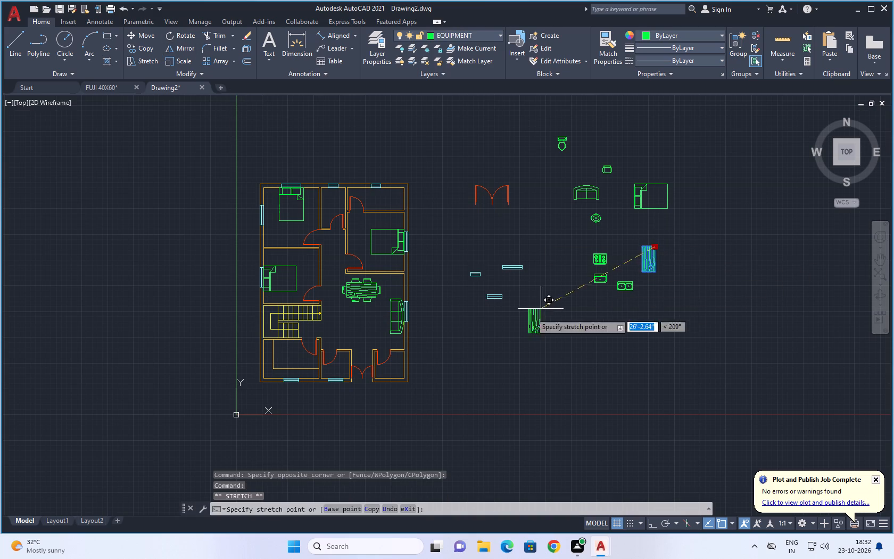
pyautogui.scroll(3, 372, 315)
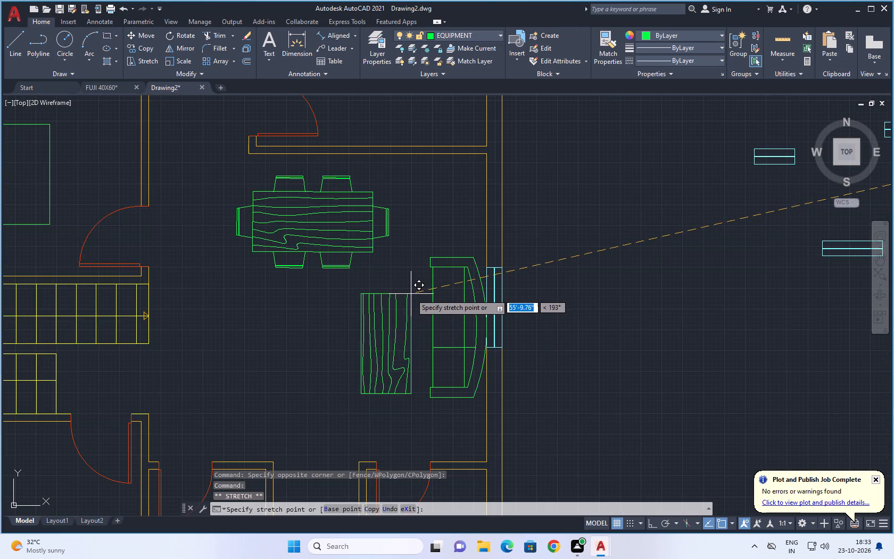
pyautogui.click(414, 291)
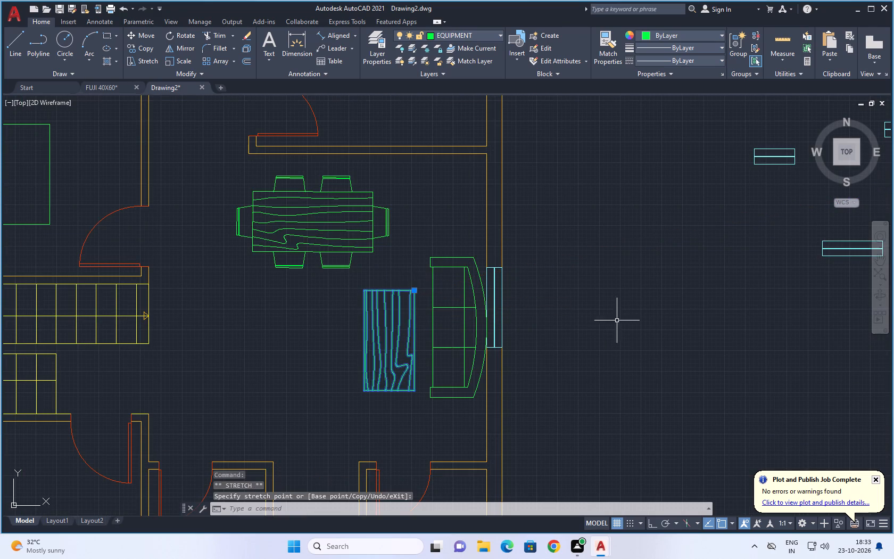
pyautogui.scroll(-3, 617, 323)
pyautogui.moveTo(646, 347); pyautogui.dragTo(626, 340, button='middle')
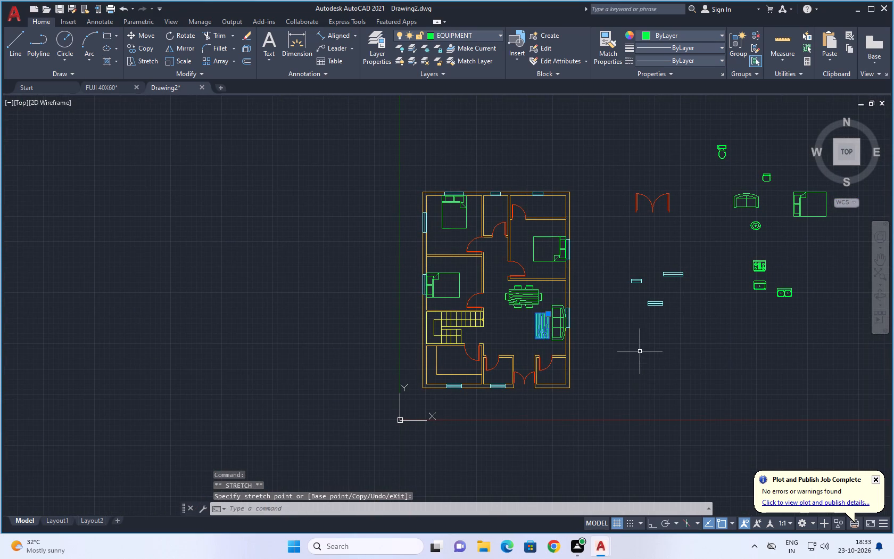
pyautogui.press('Escape')
# Copy the toilet by its back edge's midpoint into both upper bathrooms, against the top wall: beneath the middle one's window and beside the other's.
pyautogui.moveTo(628, 341); pyautogui.dragTo(625, 323, button='middle')
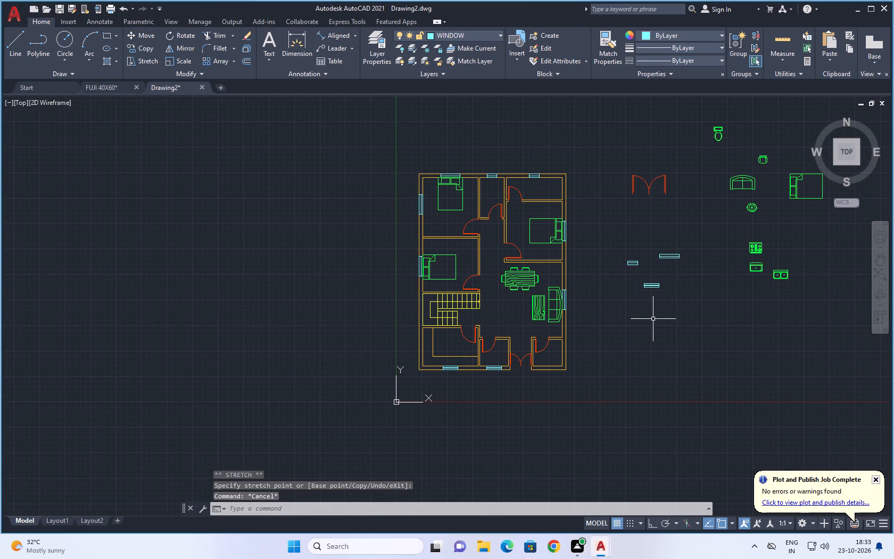
pyautogui.moveTo(675, 324); pyautogui.dragTo(636, 351, button='middle')
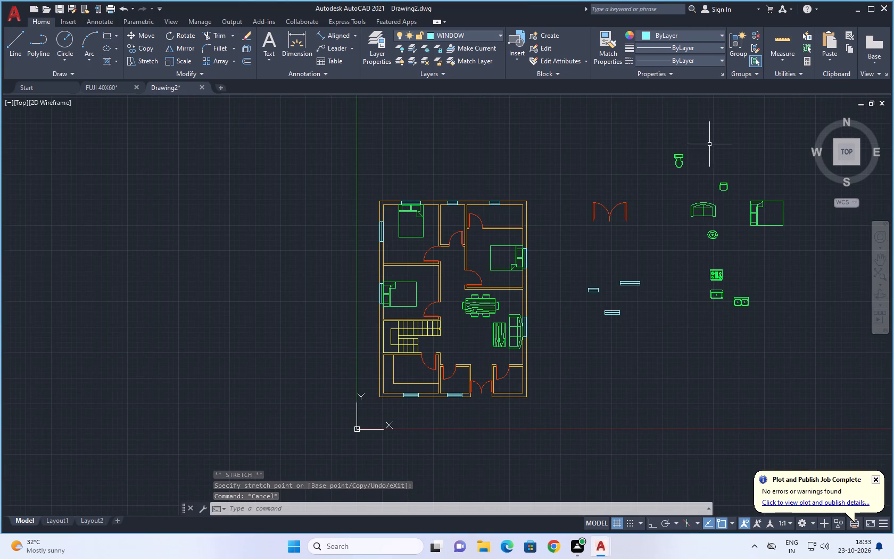
pyautogui.click(706, 143)
pyautogui.click(657, 175)
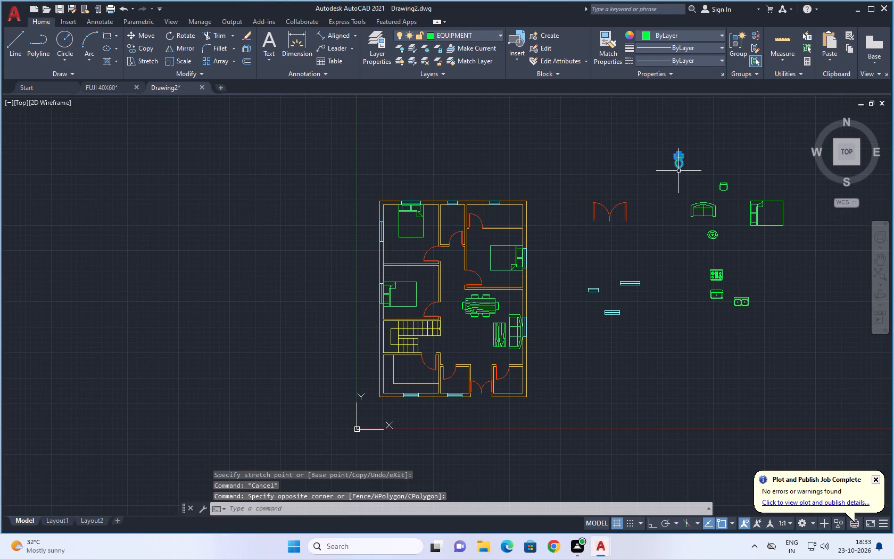
pyautogui.scroll(2, 678, 171)
pyautogui.scroll(-1, 678, 171)
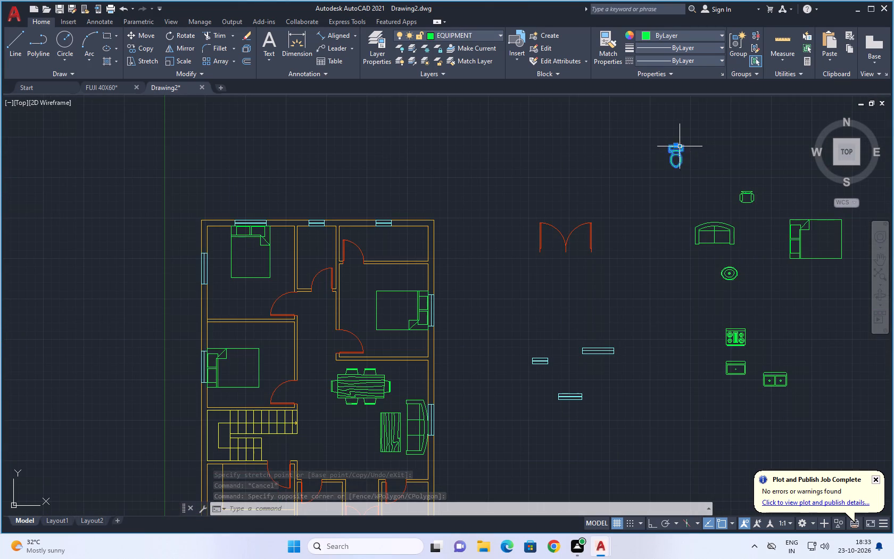
pyautogui.press('c')
pyautogui.press('o')
pyautogui.press('space')
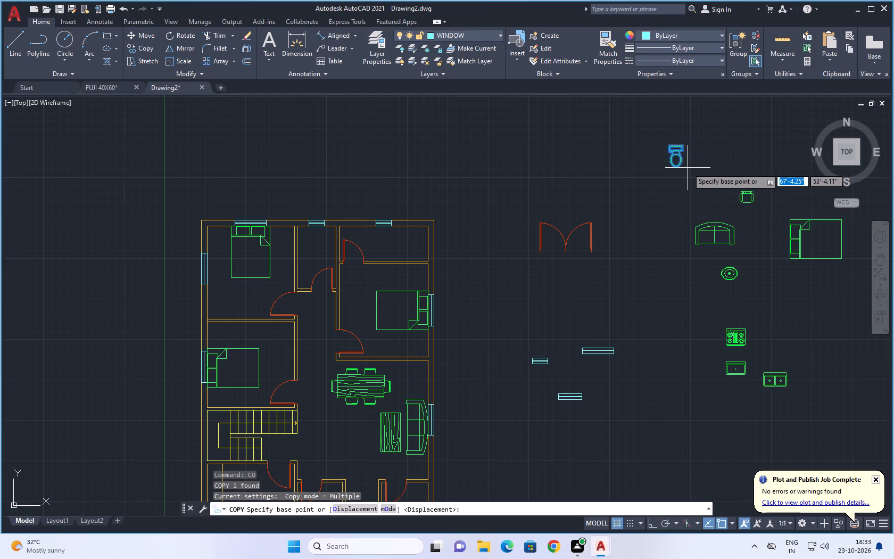
pyautogui.scroll(4, 676, 145)
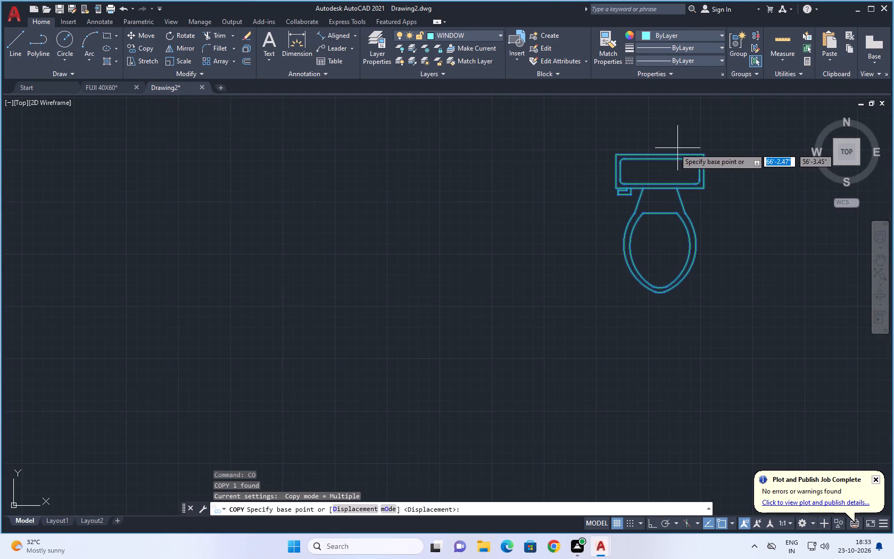
pyautogui.click(663, 155)
pyautogui.scroll(-3, 477, 207)
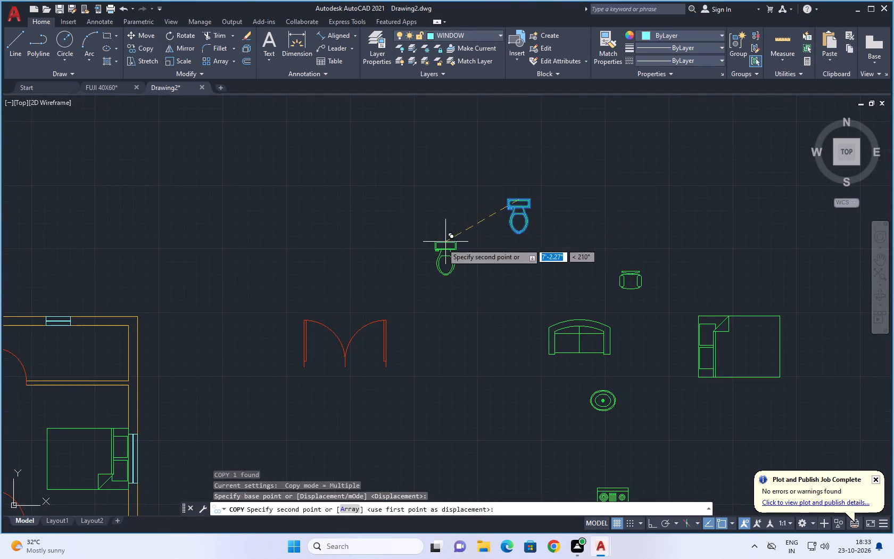
pyautogui.moveTo(445, 243); pyautogui.dragTo(774, 168, button='middle')
pyautogui.scroll(1, 260, 253)
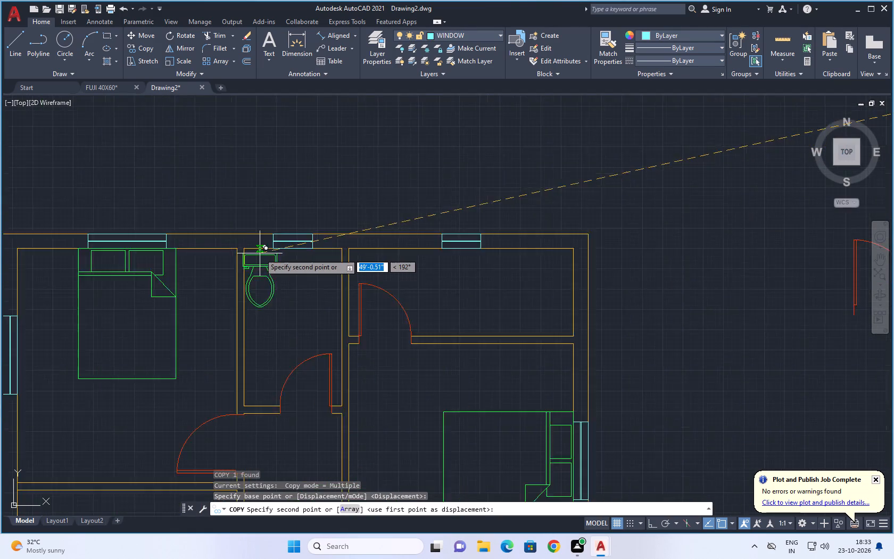
pyautogui.scroll(2, 260, 253)
pyautogui.click(338, 241)
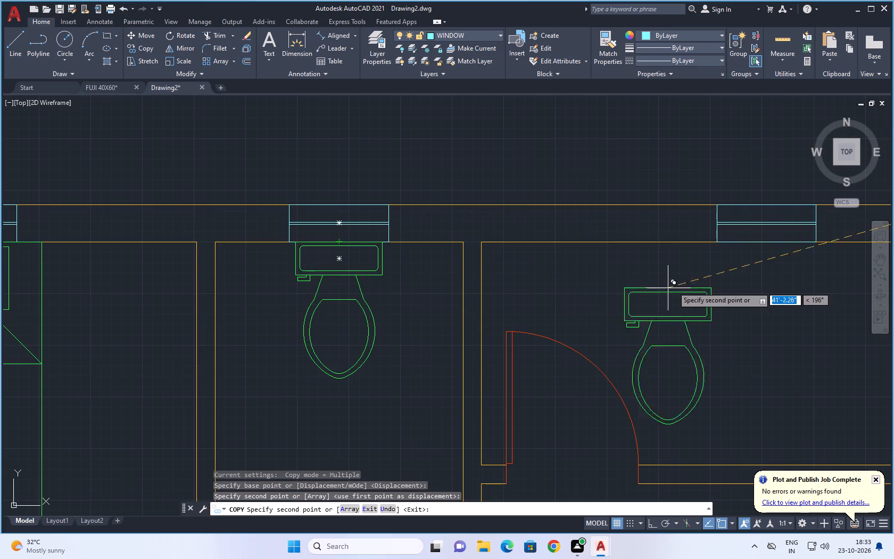
pyautogui.scroll(-2, 784, 274)
pyautogui.moveTo(761, 273); pyautogui.dragTo(464, 252, button='middle')
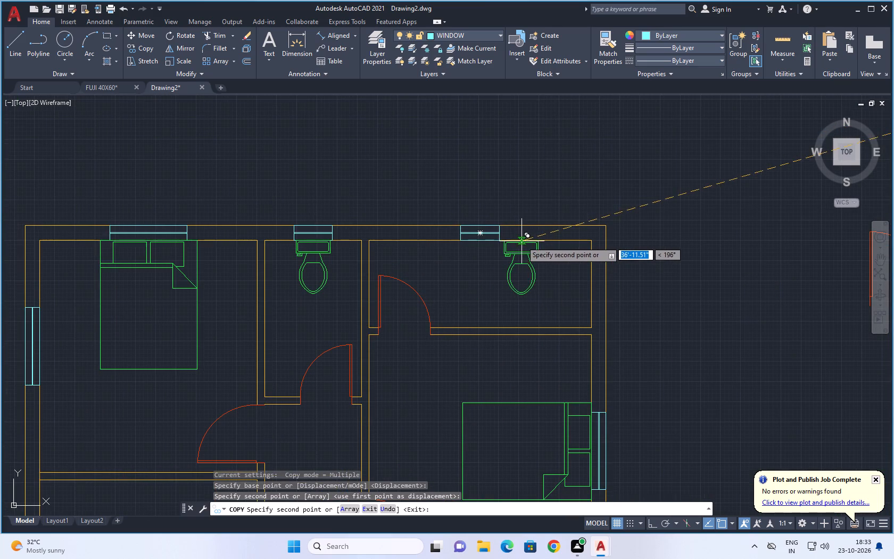
pyautogui.click(522, 240)
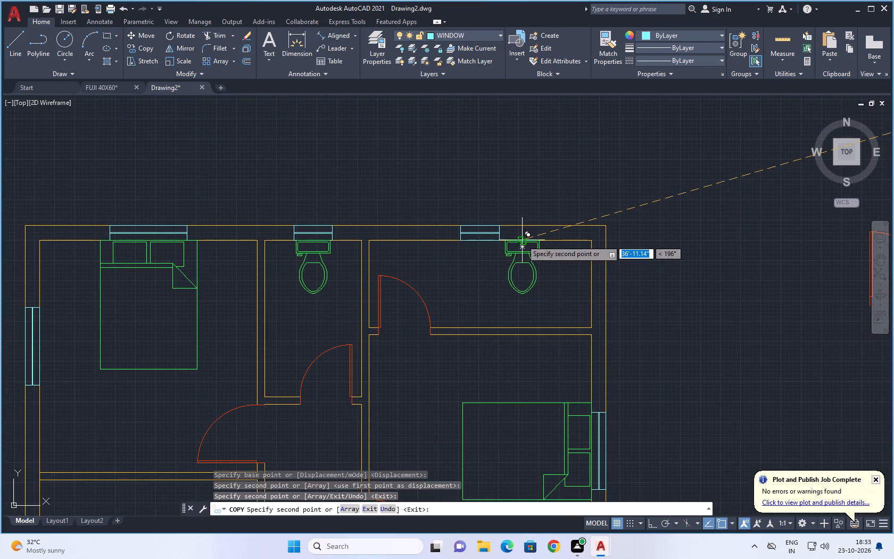
pyautogui.scroll(-2, 803, 278)
pyautogui.moveTo(787, 276); pyautogui.dragTo(742, 231, button='middle')
pyautogui.press('Escape')
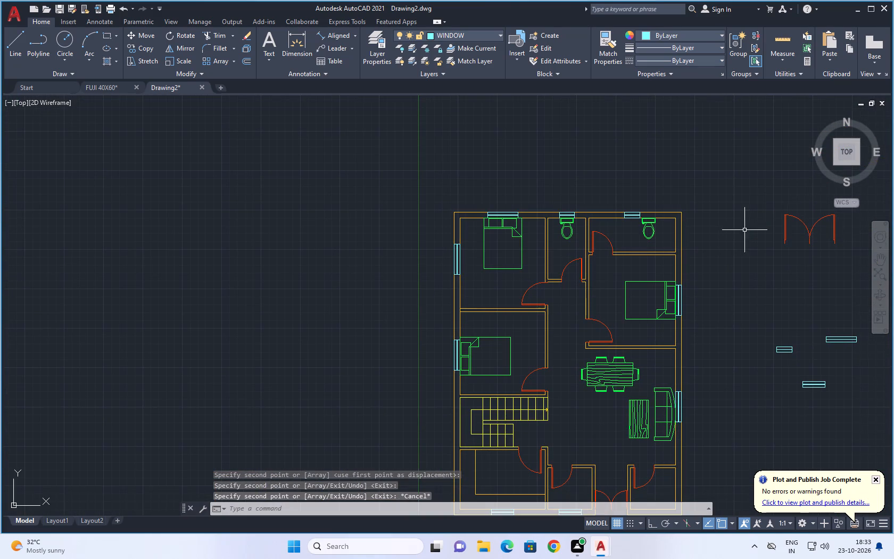
# Move the four-burner stove by its upper-left corner onto the kitchen's lower counter, with its back edge on the counter line.
pyautogui.moveTo(743, 224); pyautogui.dragTo(644, 215, button='middle')
pyautogui.scroll(-1, 653, 216)
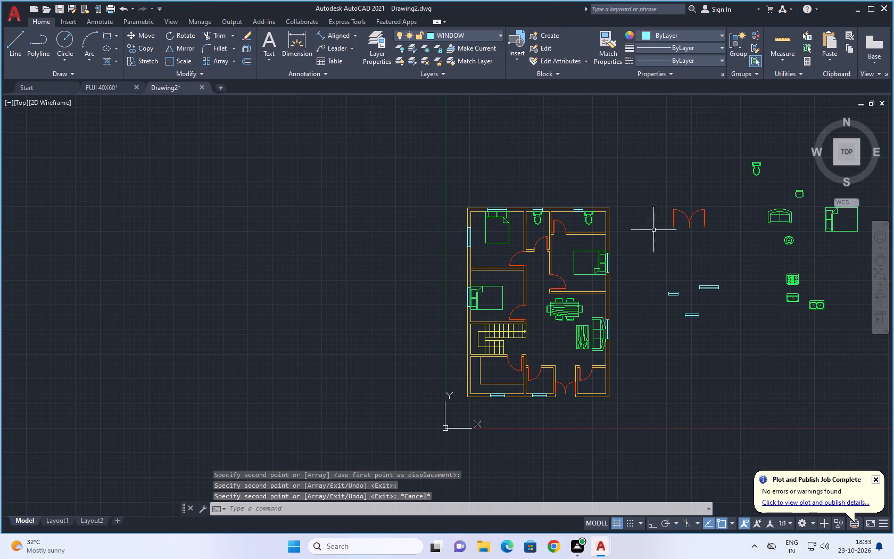
pyautogui.moveTo(644, 233); pyautogui.dragTo(616, 242, button='middle')
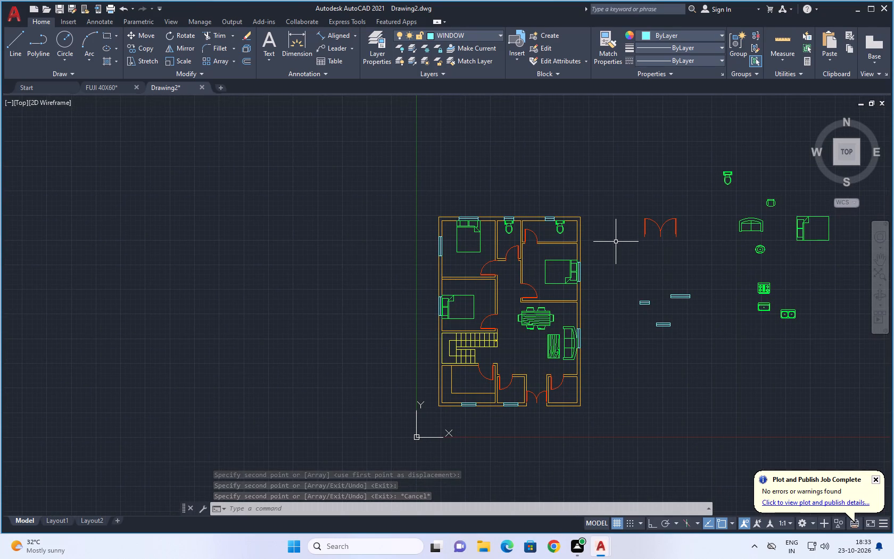
pyautogui.scroll(-1, 616, 242)
pyautogui.moveTo(617, 248); pyautogui.dragTo(537, 226, button='middle')
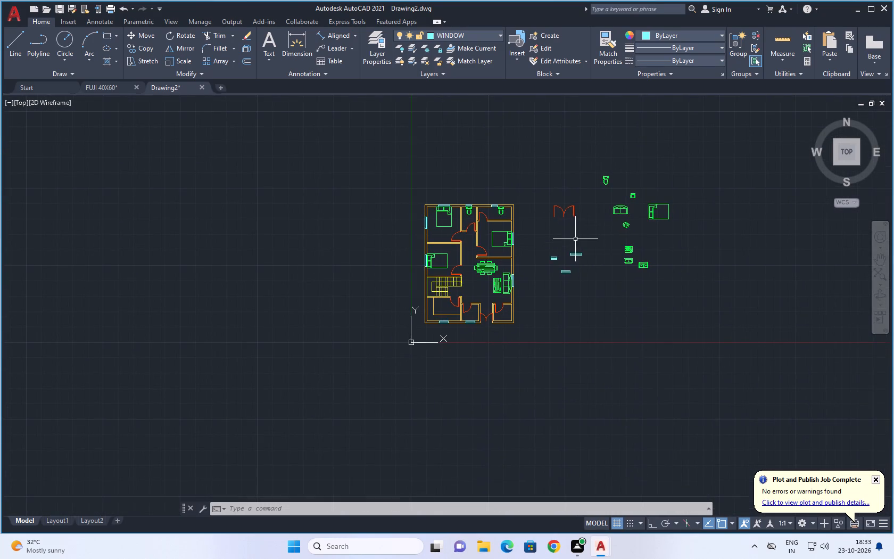
pyautogui.scroll(2, 576, 239)
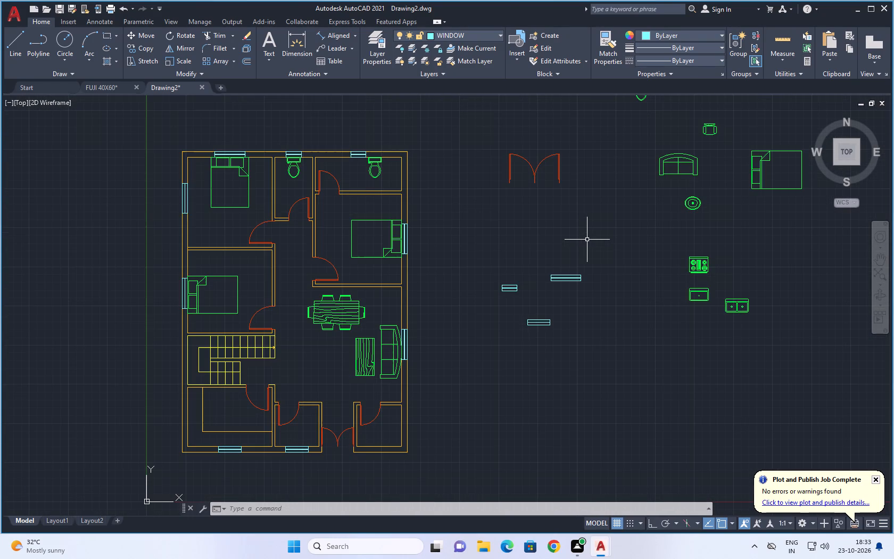
pyautogui.moveTo(702, 332); pyautogui.dragTo(734, 301, button='middle')
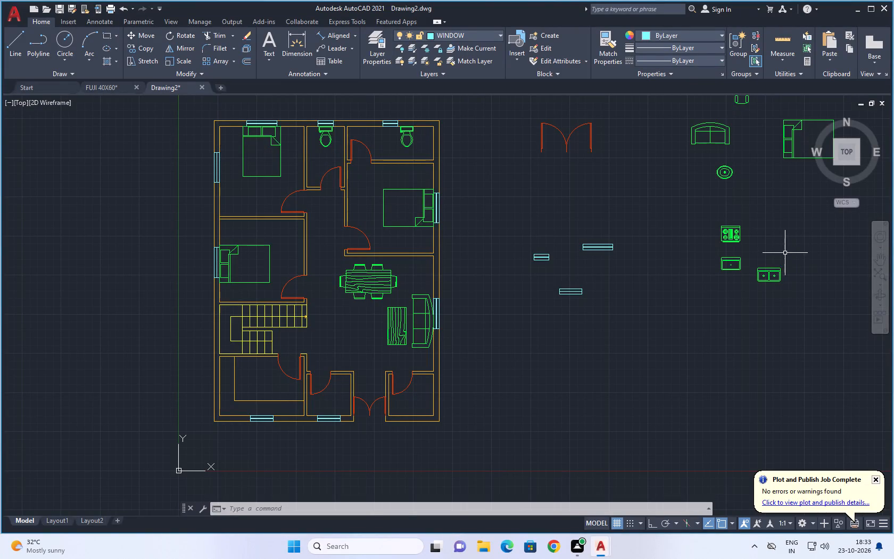
pyautogui.click(752, 216)
pyautogui.click(701, 250)
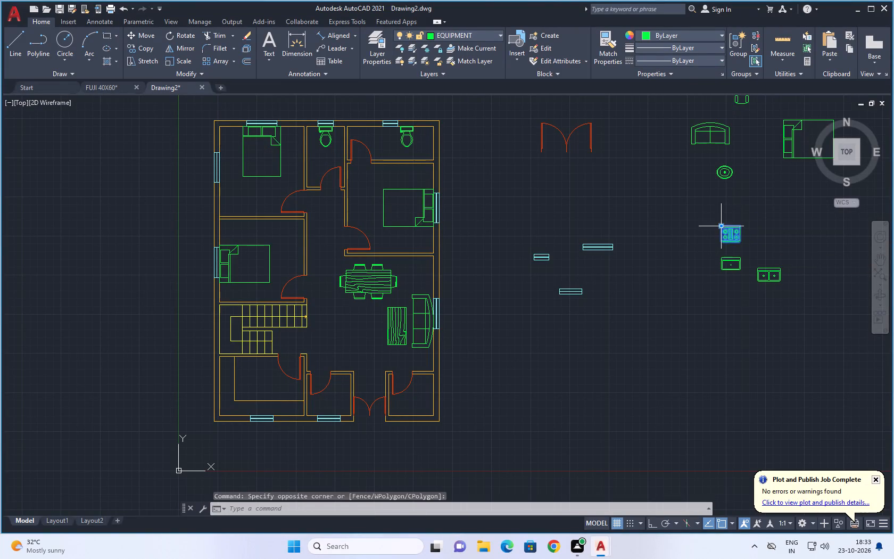
pyautogui.click(722, 227)
pyautogui.scroll(3, 258, 404)
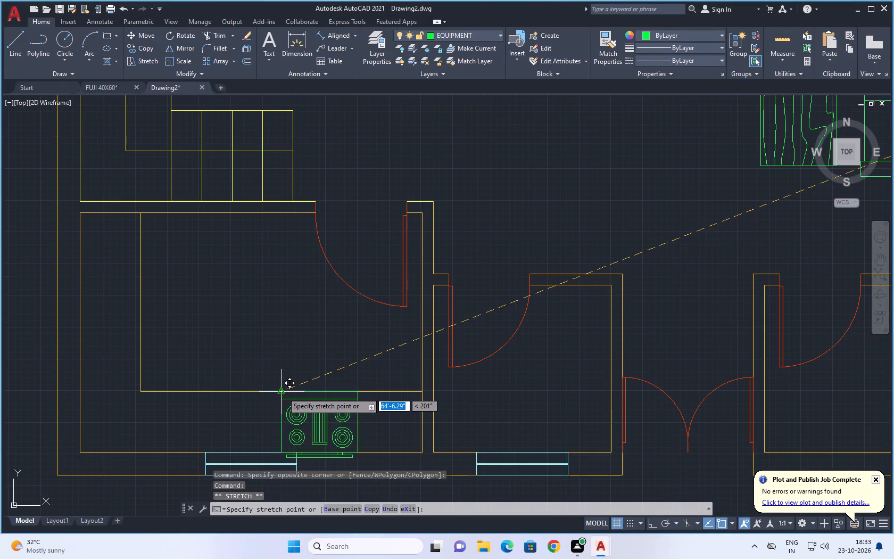
pyautogui.scroll(2, 293, 391)
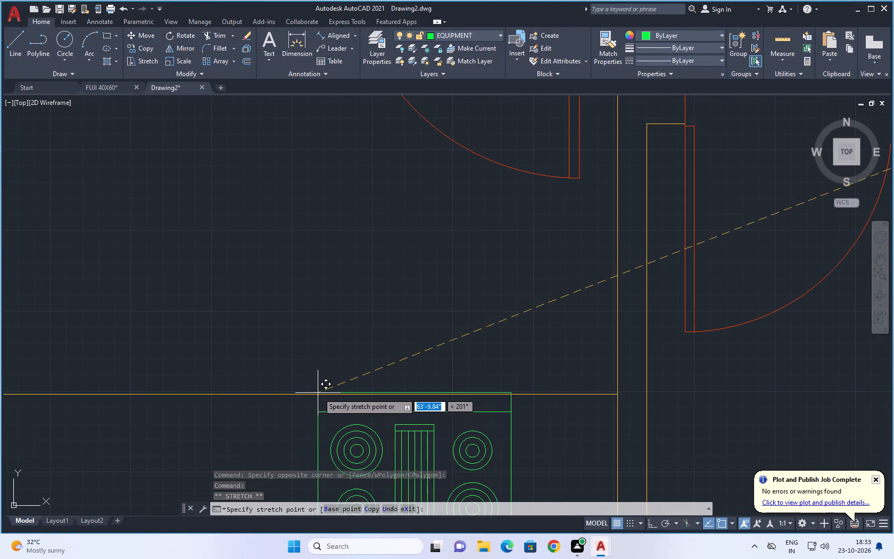
pyautogui.click(314, 394)
# Scale the stove down slightly about its upper-left corner so it fits within the counter's depth.
pyautogui.scroll(-2, 320, 369)
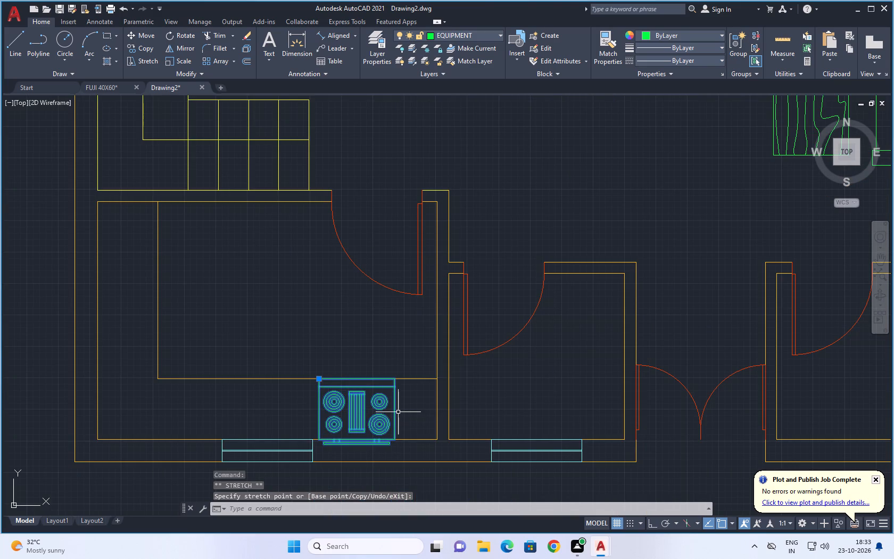
pyautogui.press('s')
pyautogui.write('C')
pyautogui.press('space')
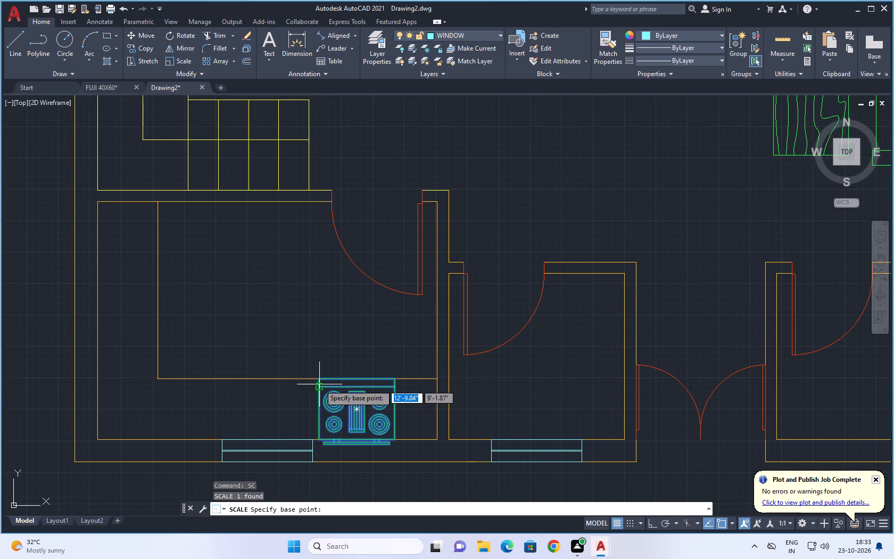
pyautogui.click(319, 380)
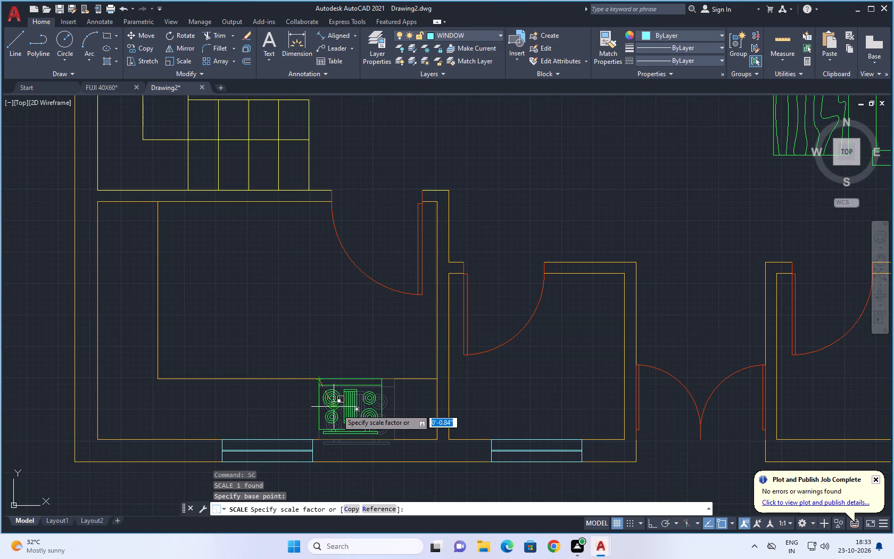
pyautogui.click(338, 408)
# Rotate the double-bowl sink outside the plan by about 90° around its upper-left corner, so it stands vertically.
pyautogui.scroll(-2, 379, 409)
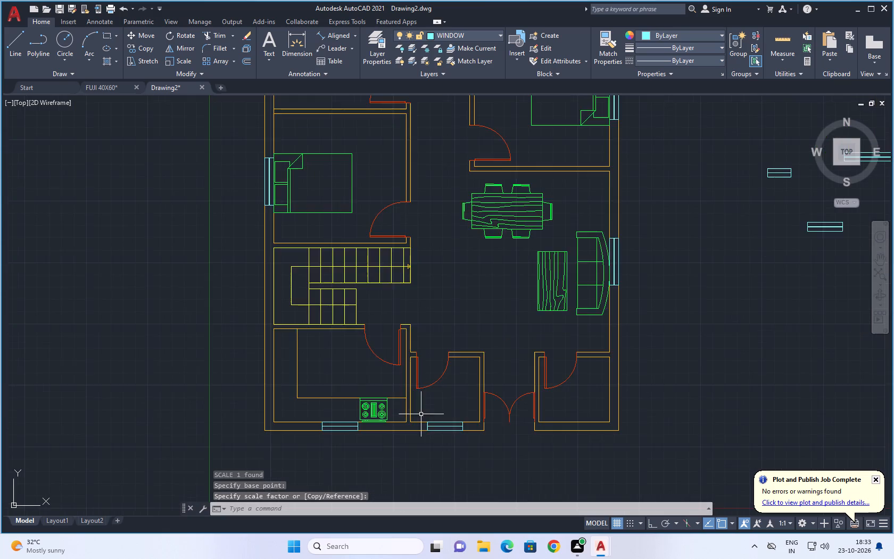
pyautogui.scroll(-2, 421, 414)
pyautogui.moveTo(661, 368); pyautogui.dragTo(504, 417, button='middle')
pyautogui.scroll(2, 581, 396)
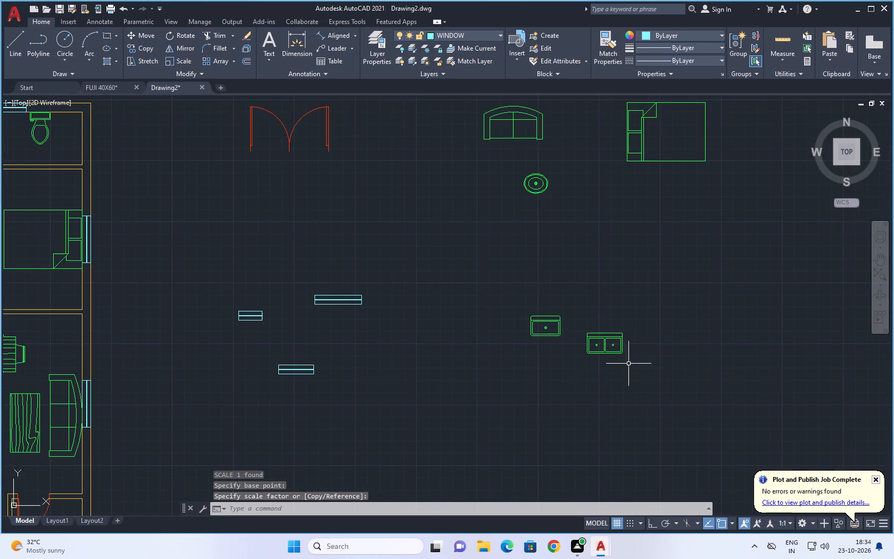
pyautogui.click(639, 326)
pyautogui.click(572, 382)
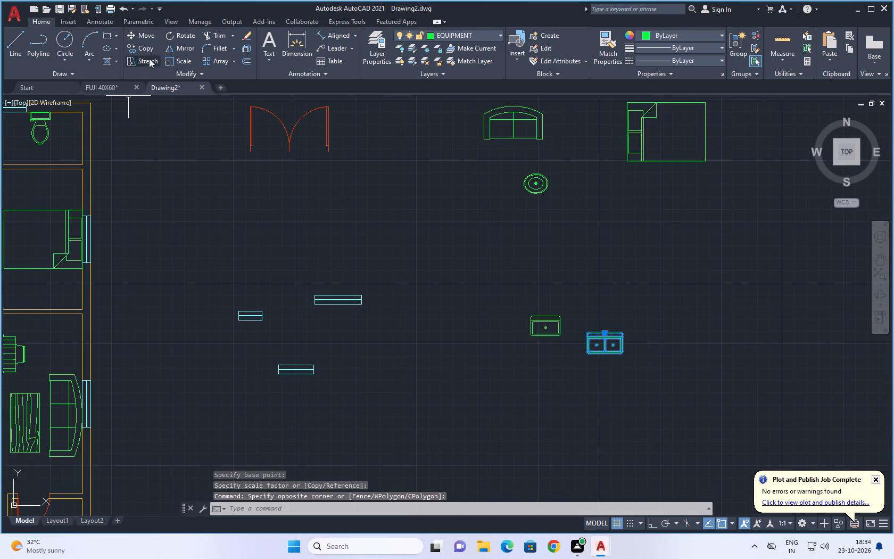
pyautogui.click(166, 33)
pyautogui.click(586, 330)
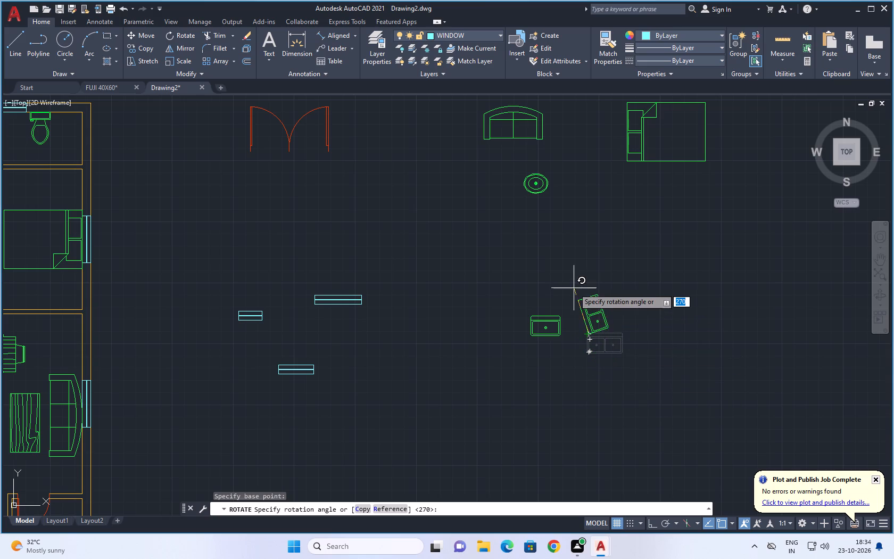
pyautogui.click(585, 278)
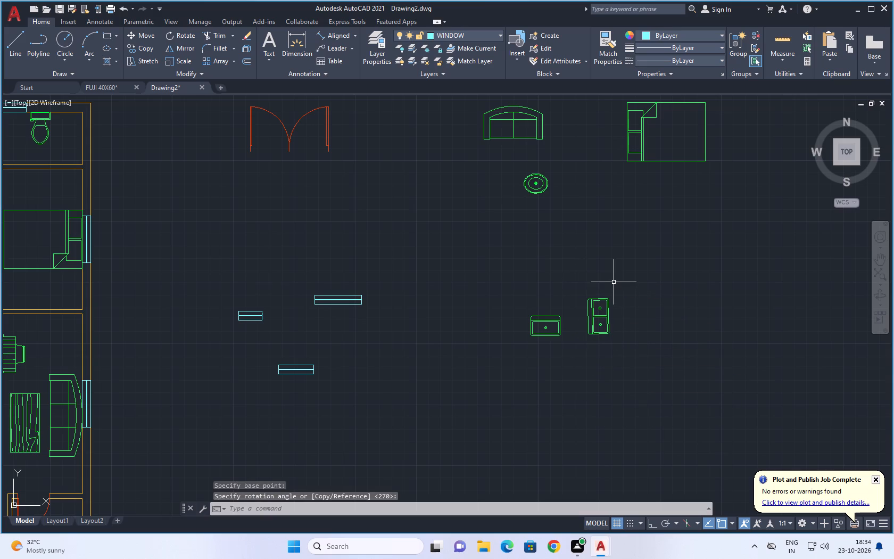
# Move the rotated double-bowl sink by its back edge's midpoint onto the kitchen's left counter, against the outer wall.
pyautogui.click(618, 284)
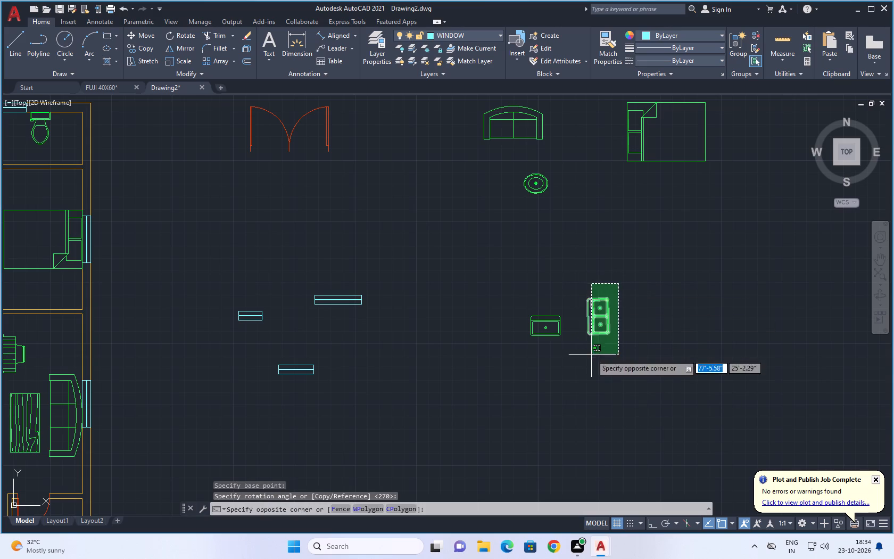
pyautogui.click(591, 355)
pyautogui.click(589, 314)
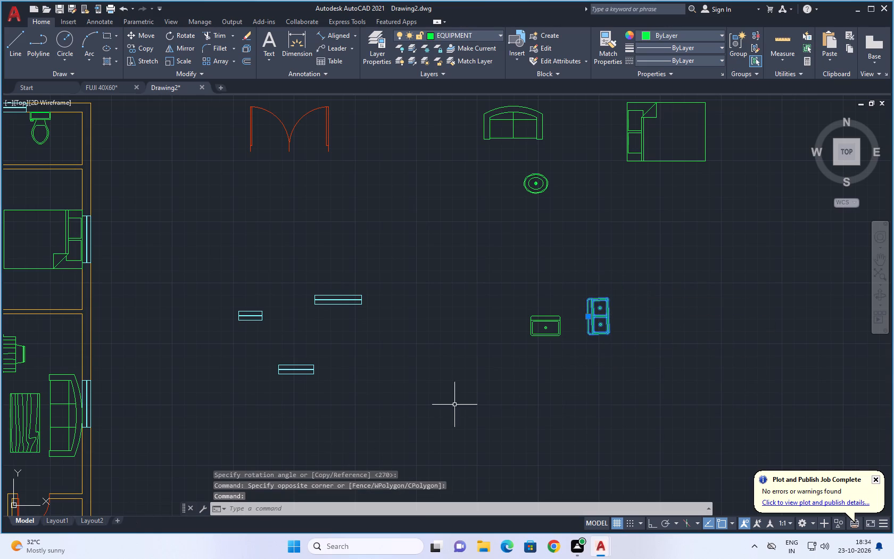
pyautogui.click(589, 317)
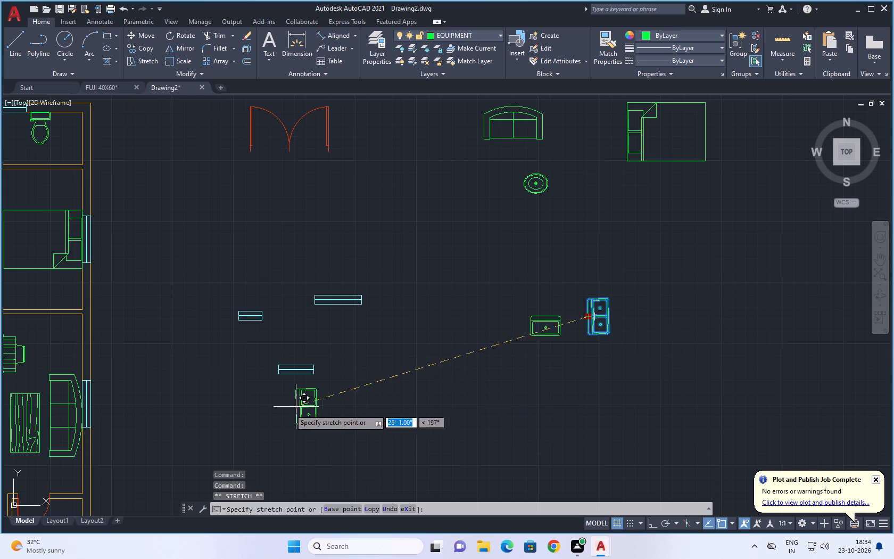
pyautogui.scroll(-2, 282, 416)
pyautogui.moveTo(244, 439); pyautogui.dragTo(407, 430, button='middle')
pyautogui.scroll(2, 266, 442)
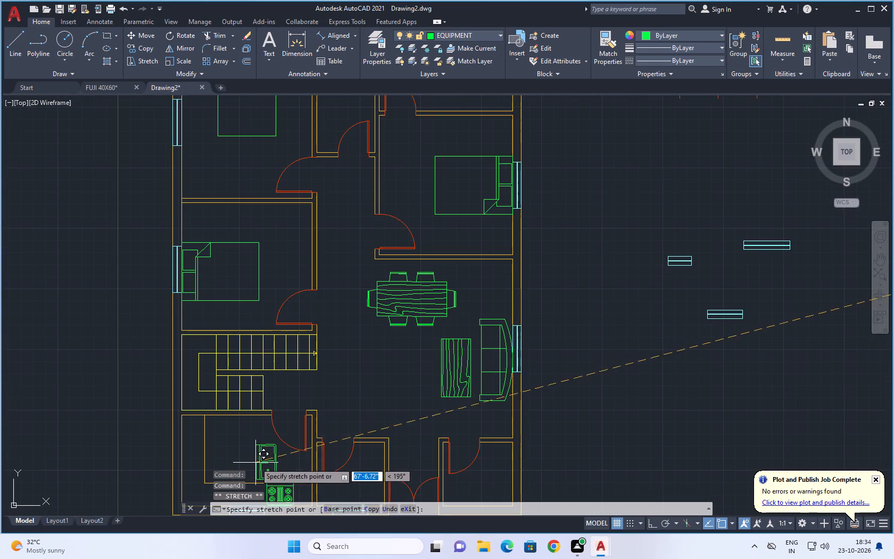
pyautogui.moveTo(255, 463); pyautogui.dragTo(335, 403, button='middle')
pyautogui.scroll(2, 259, 383)
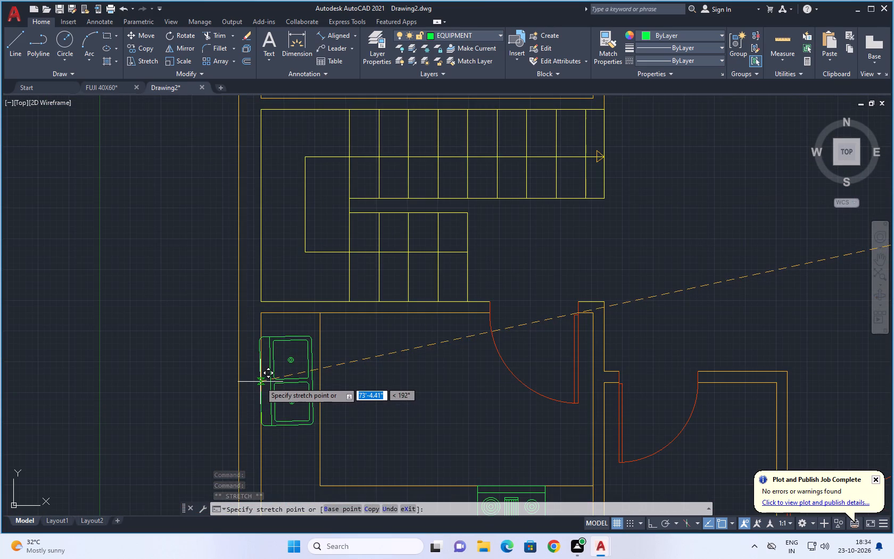
pyautogui.click(262, 381)
pyautogui.scroll(-1, 361, 442)
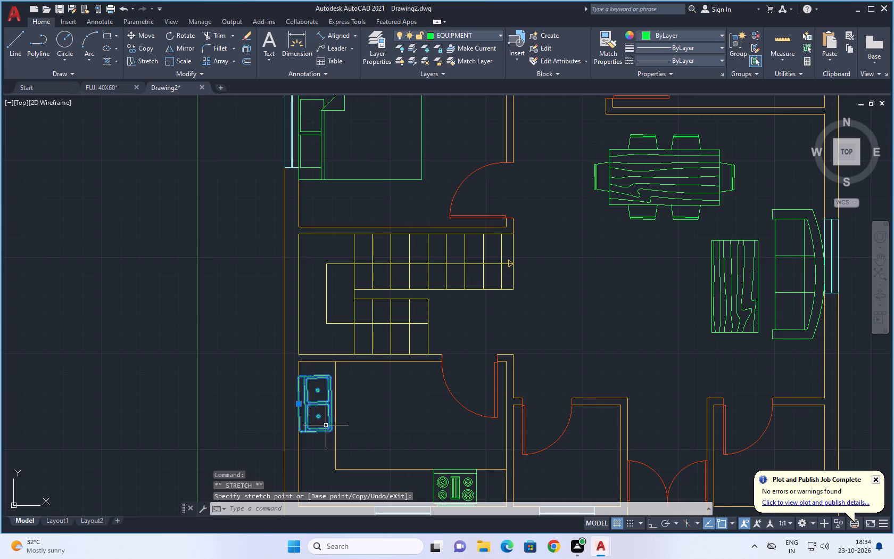
pyautogui.press('Escape')
pyautogui.scroll(-2, 372, 424)
pyautogui.moveTo(360, 420); pyautogui.dragTo(226, 313, button='middle')
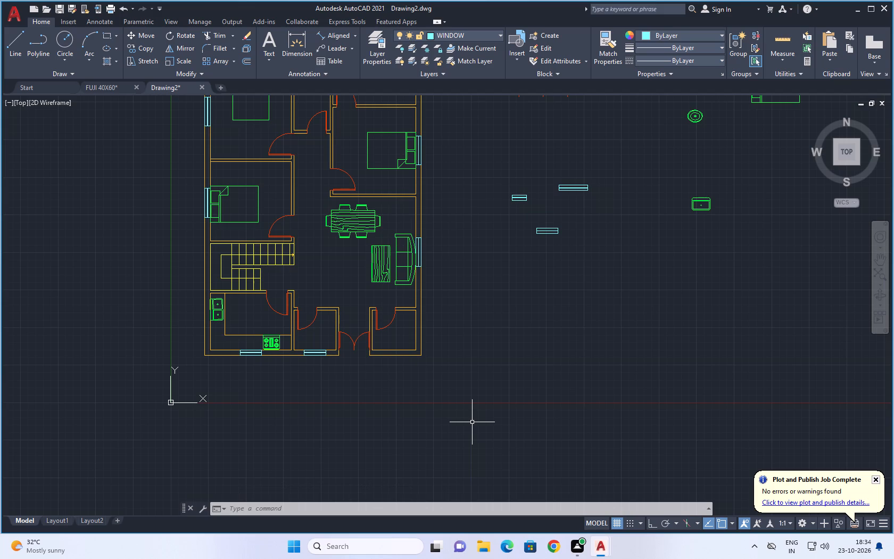
# Make the TEXT layer the current layer.
pyautogui.scroll(-1, 519, 409)
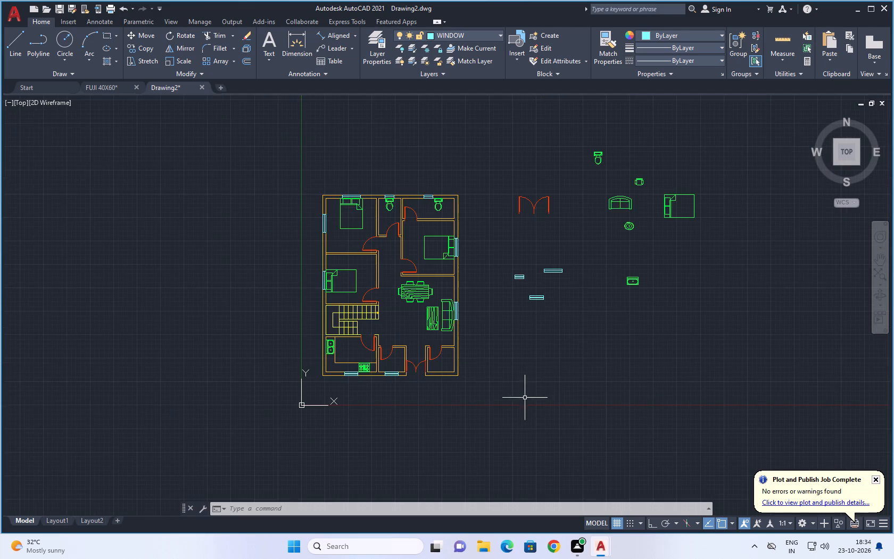
pyautogui.moveTo(529, 382); pyautogui.dragTo(449, 431, button='middle')
pyautogui.press('Escape')
pyautogui.press('Escape')
pyautogui.press('Escape')
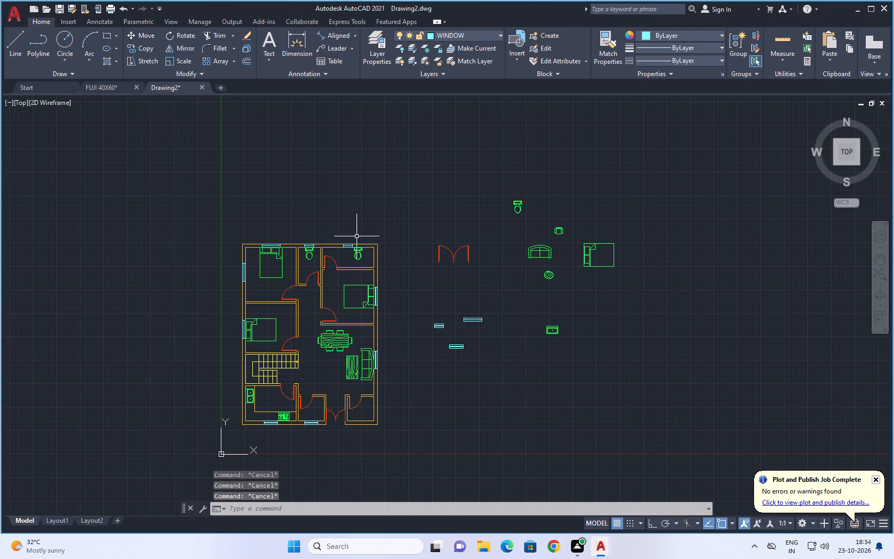
pyautogui.click(495, 36)
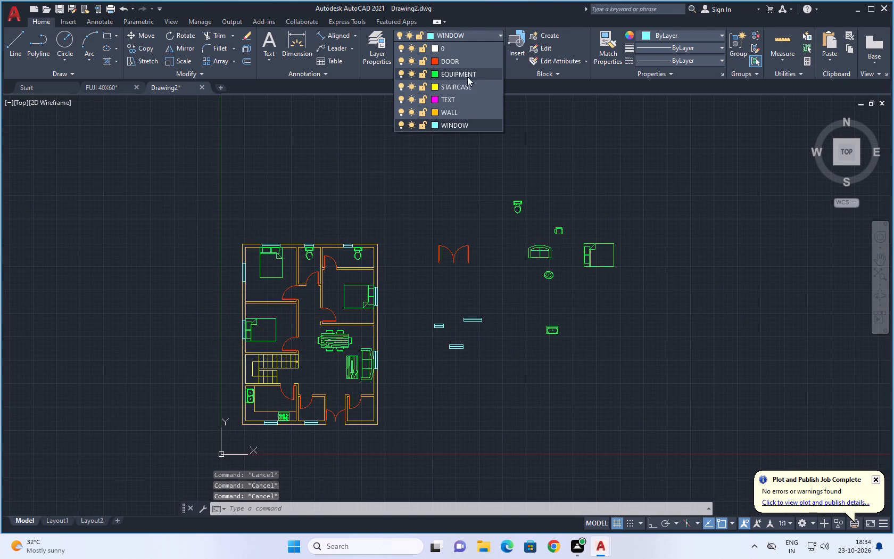
pyautogui.click(443, 96)
# Add a multiline text label below the bed in the upper-left bedroom reading "BED ROOM" with 11'3"X12'0" on the second line.
pyautogui.scroll(1, 248, 286)
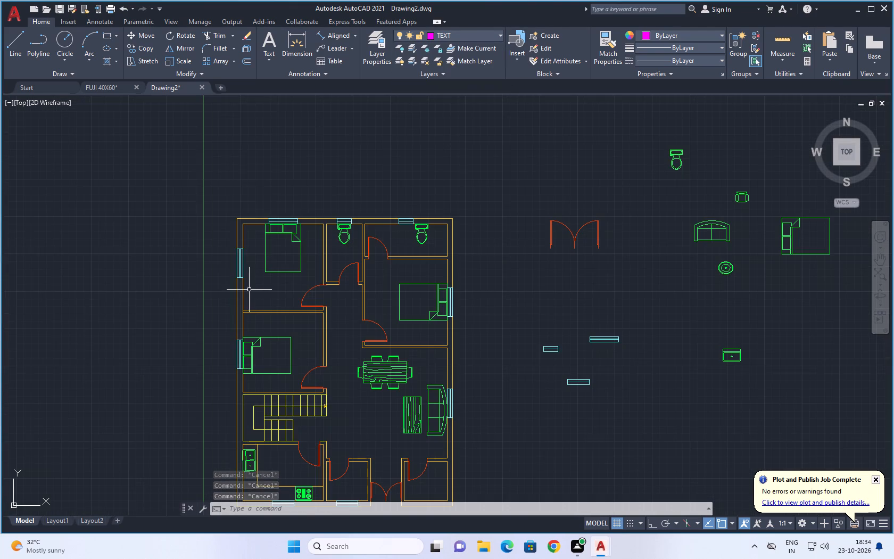
pyautogui.click(268, 35)
pyautogui.scroll(3, 262, 274)
pyautogui.click(209, 292)
pyautogui.click(390, 368)
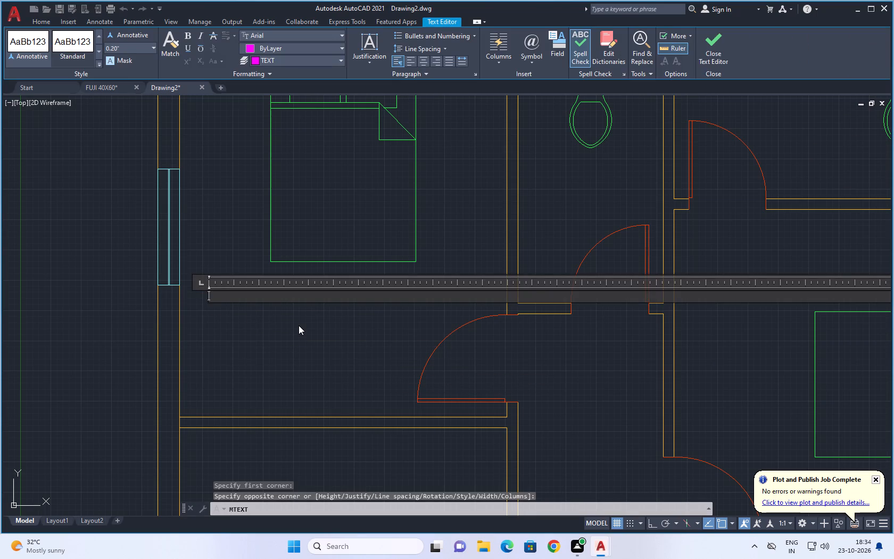
pyautogui.write('BED ROOM')
pyautogui.press('Return')
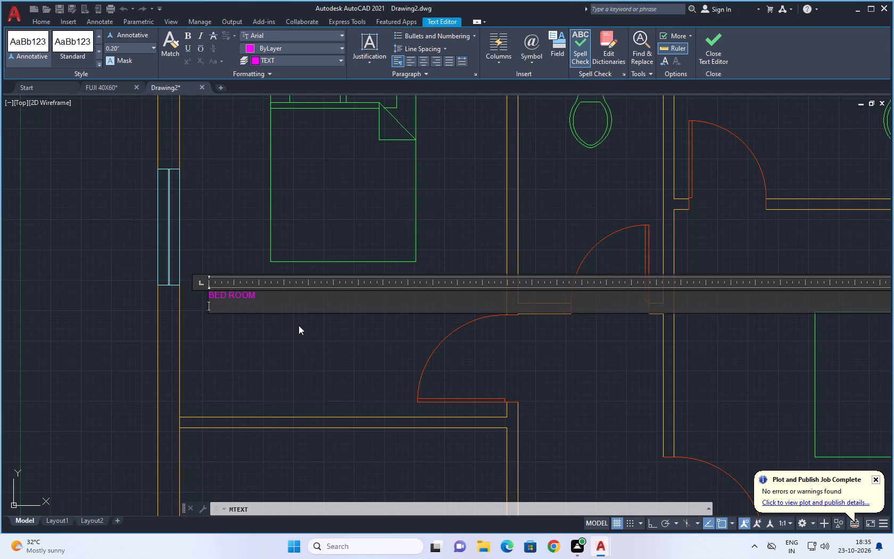
pyautogui.write("11'3")
pyautogui.hotkey('shift', '"')
pyautogui.press('x')
pyautogui.write('12')
pyautogui.press("'")
pyautogui.write('0"')
pyautogui.click(303, 347)
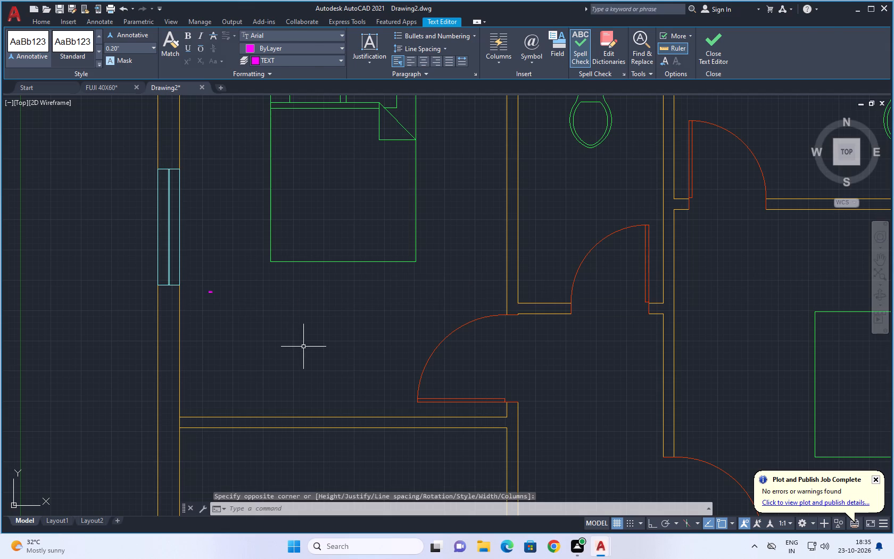
# Set the text height of the new bedroom label to 8".
pyautogui.click(204, 284)
pyautogui.click(221, 309)
pyautogui.rightClick(221, 309)
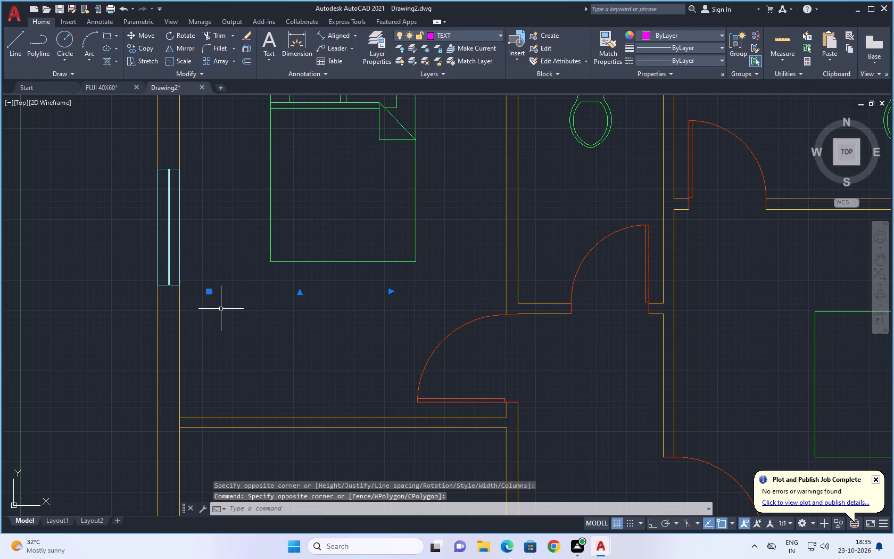
pyautogui.click(274, 293)
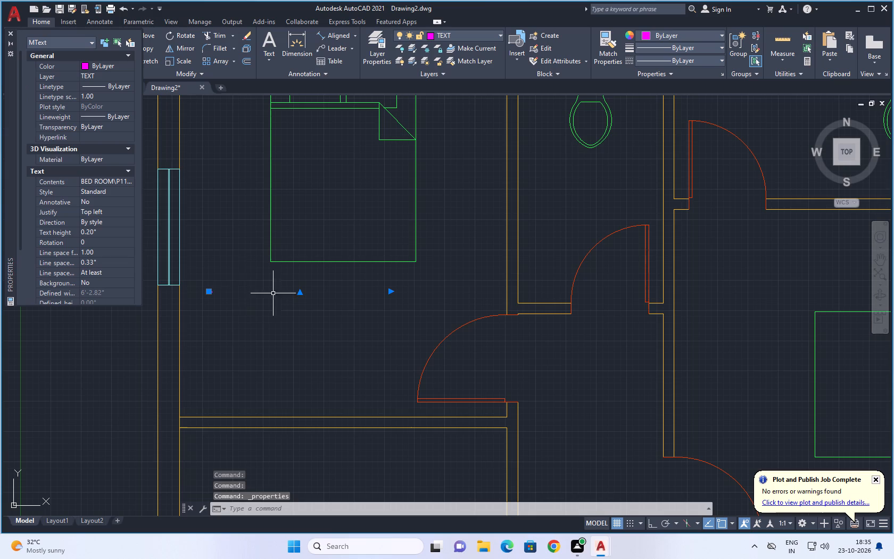
pyautogui.click(100, 232)
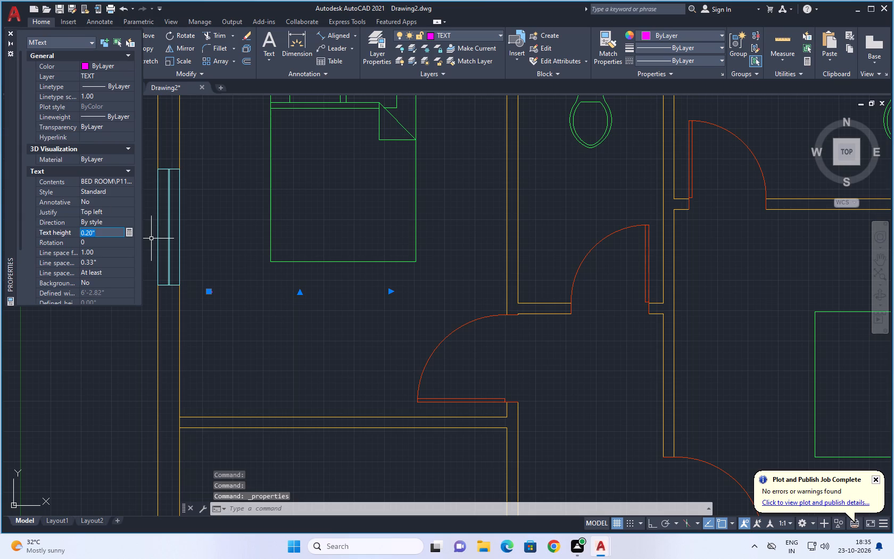
pyautogui.press('8')
pyautogui.press('Return')
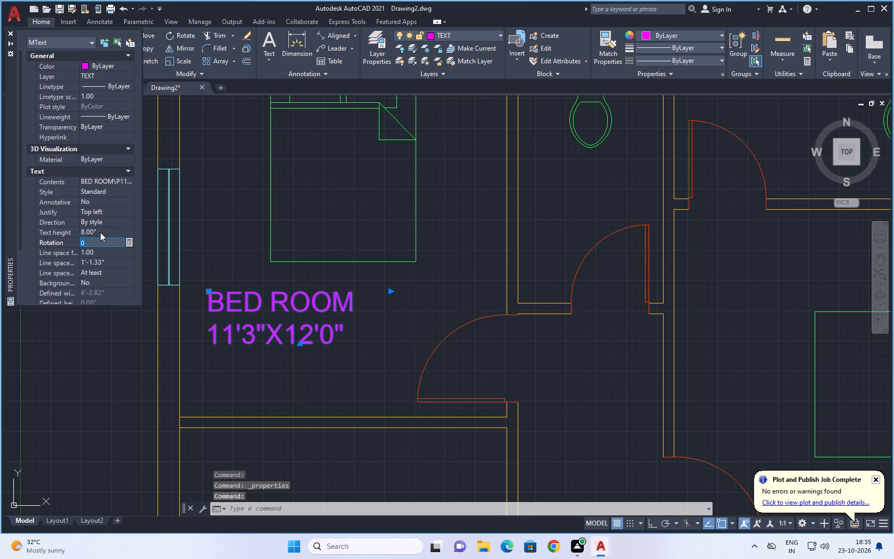
pyautogui.click(106, 421)
pyautogui.press('Escape')
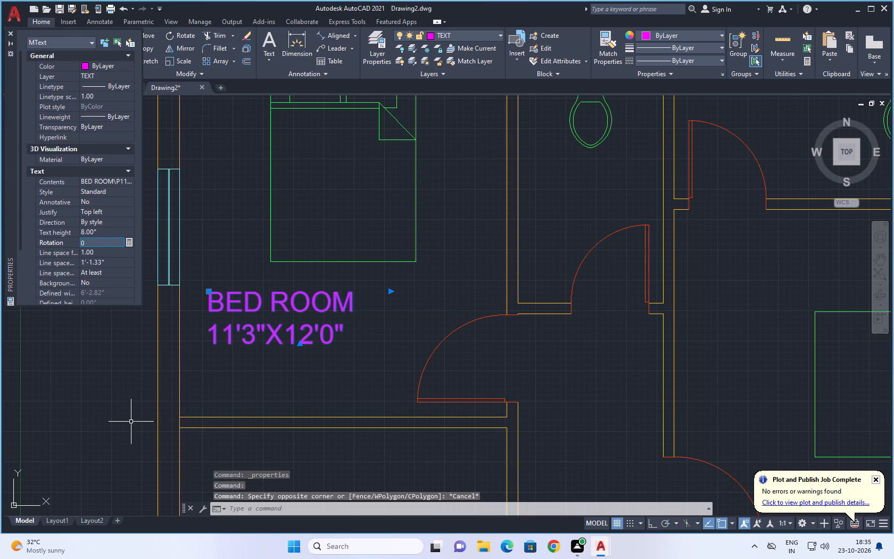
pyautogui.press('Escape')
pyautogui.click(9, 32)
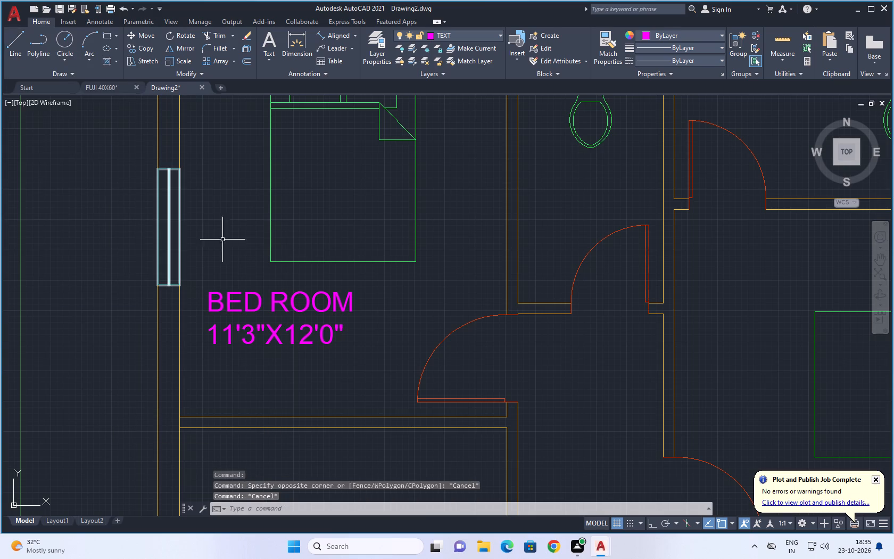
# Copy the bedroom label from its upper-left corner into the lower-left bedroom, the kitchen and the living area beside the centre table.
pyautogui.scroll(-2, 283, 335)
pyautogui.moveTo(293, 352); pyautogui.dragTo(296, 313, button='middle')
pyautogui.click(280, 295)
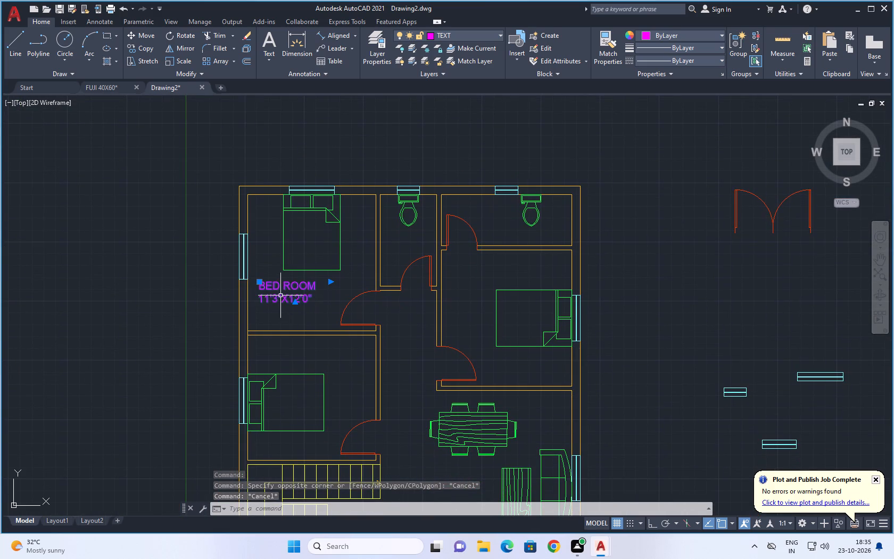
pyautogui.write('CO')
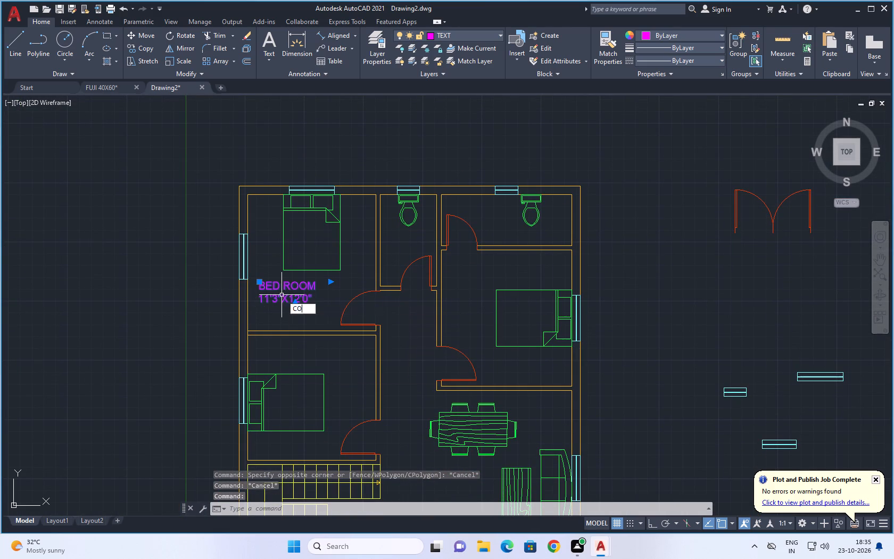
pyautogui.press('space')
pyautogui.click(259, 282)
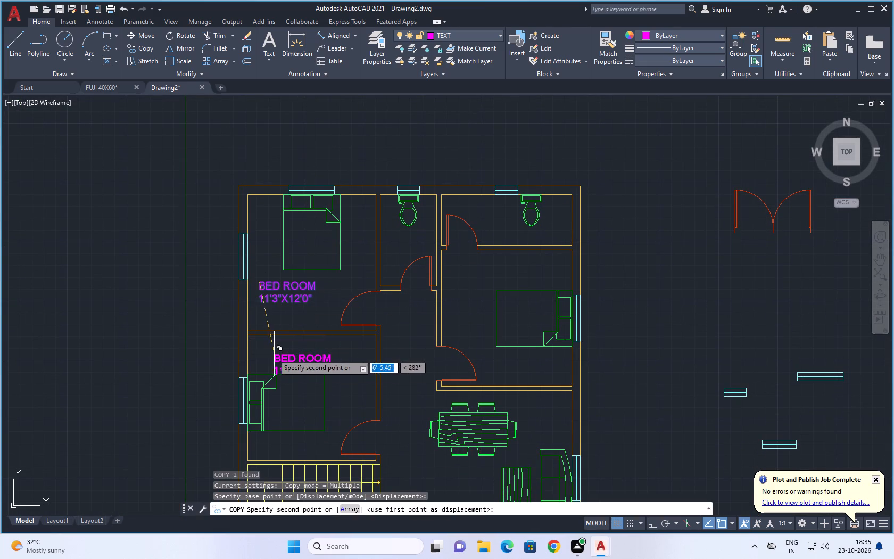
pyautogui.click(263, 346)
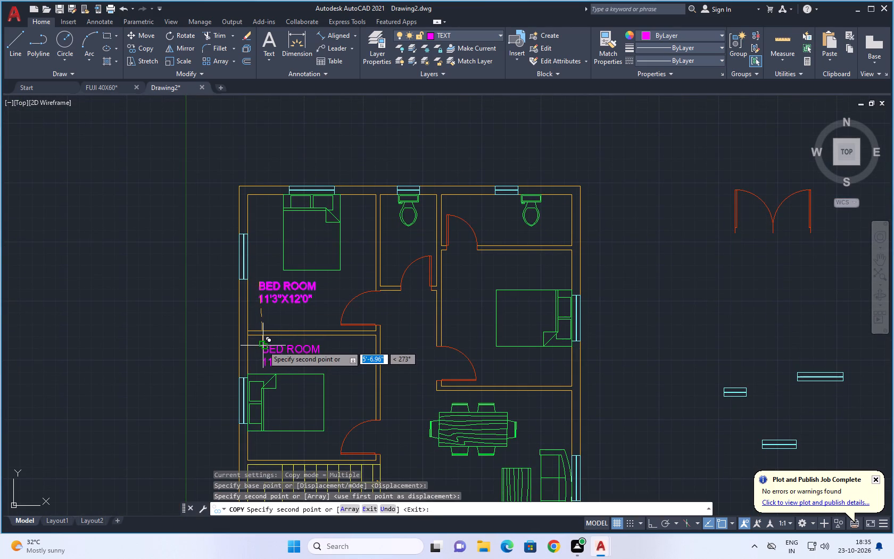
pyautogui.scroll(-1, 321, 357)
pyautogui.moveTo(321, 358); pyautogui.dragTo(302, 233, button='middle')
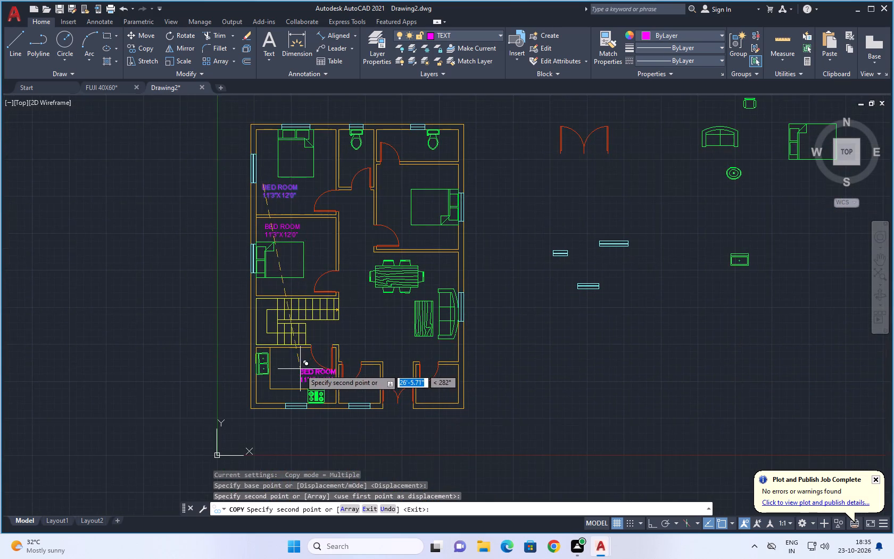
pyautogui.scroll(2, 293, 366)
pyautogui.click(254, 362)
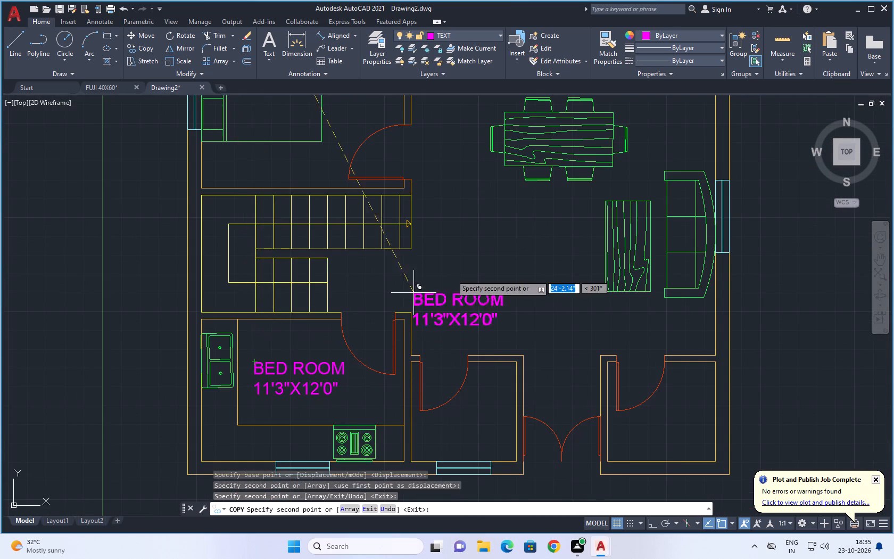
pyautogui.click(502, 215)
# Continue copying the label into the two small front rooms on either side of the double entrance door.
pyautogui.scroll(2, 429, 429)
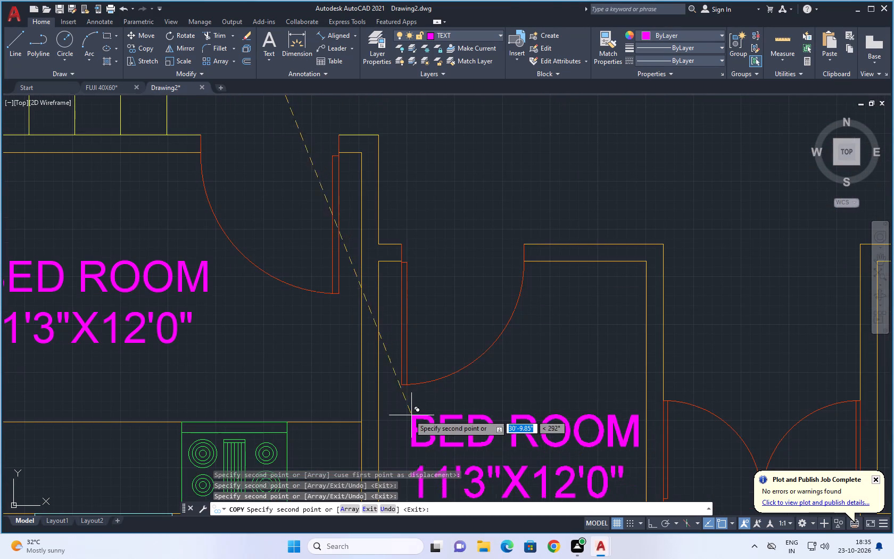
pyautogui.scroll(1, 405, 414)
pyautogui.click(392, 396)
pyautogui.scroll(-3, 466, 360)
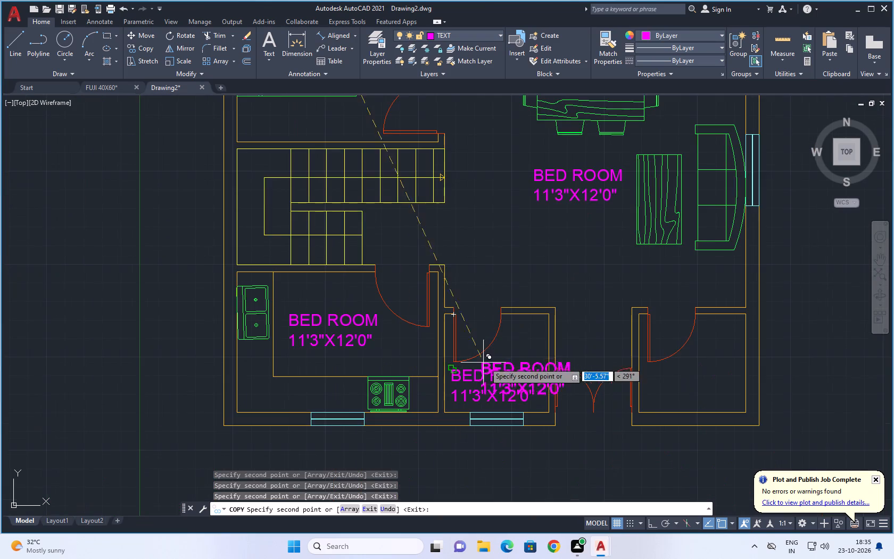
pyautogui.moveTo(505, 363); pyautogui.dragTo(296, 343, button='middle')
pyautogui.scroll(3, 418, 360)
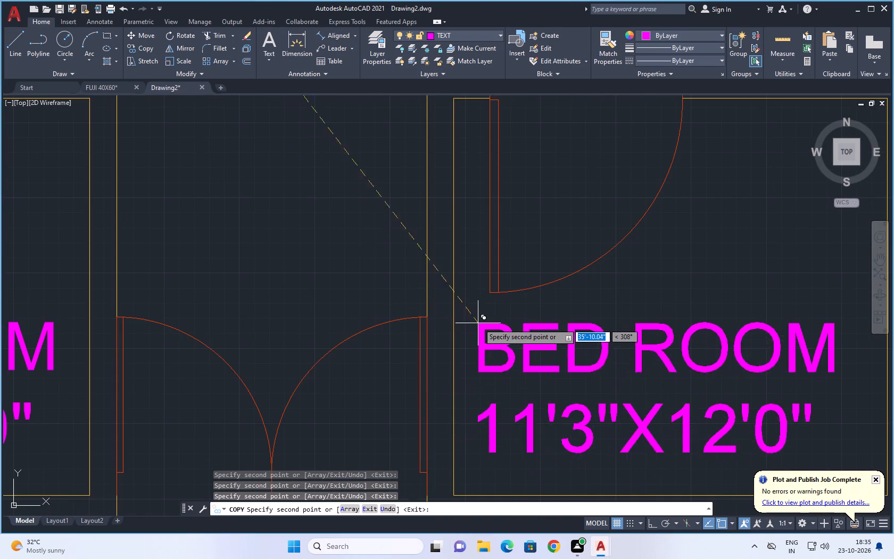
pyautogui.click(493, 325)
# Continue copying the label into the right-hand bedroom above its bed and into both toilets, and end the copying.
pyautogui.scroll(-3, 451, 297)
pyautogui.scroll(-2, 423, 230)
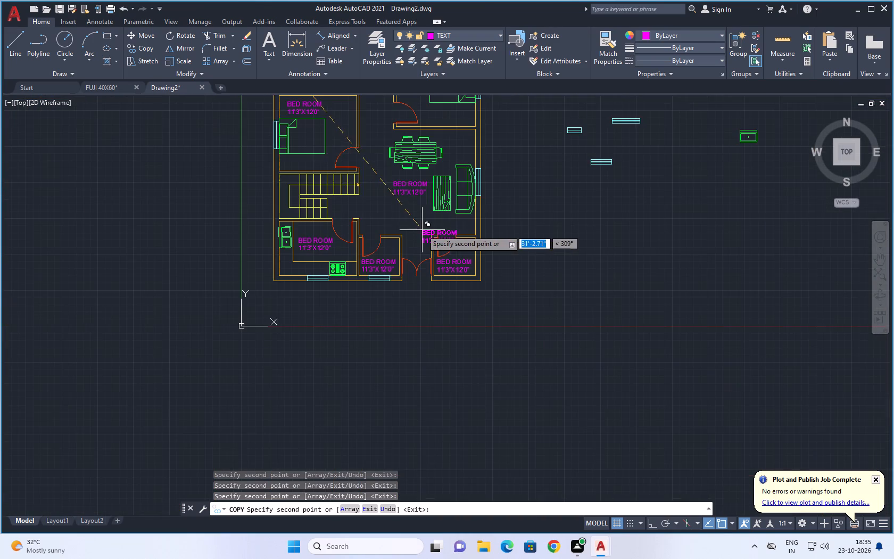
pyautogui.moveTo(419, 220); pyautogui.dragTo(386, 434, button='middle')
pyautogui.scroll(1, 380, 270)
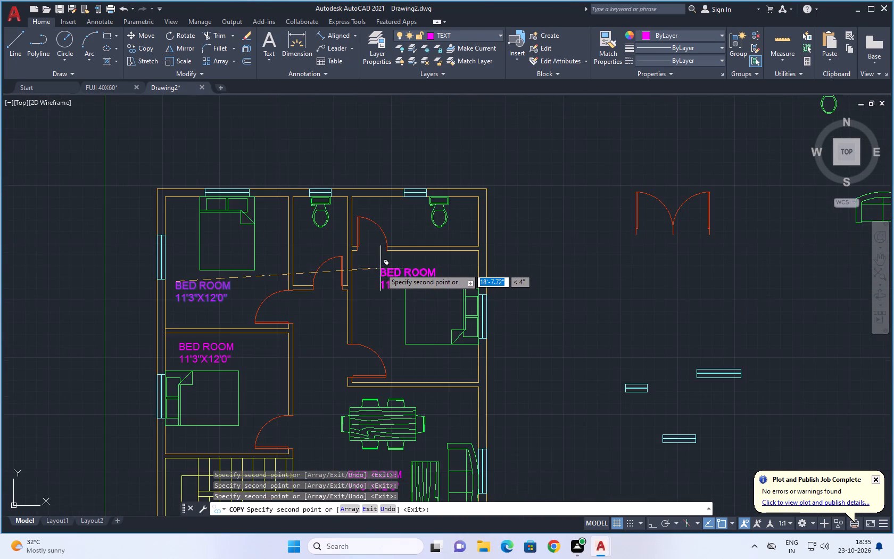
pyautogui.scroll(2, 380, 268)
pyautogui.click(437, 252)
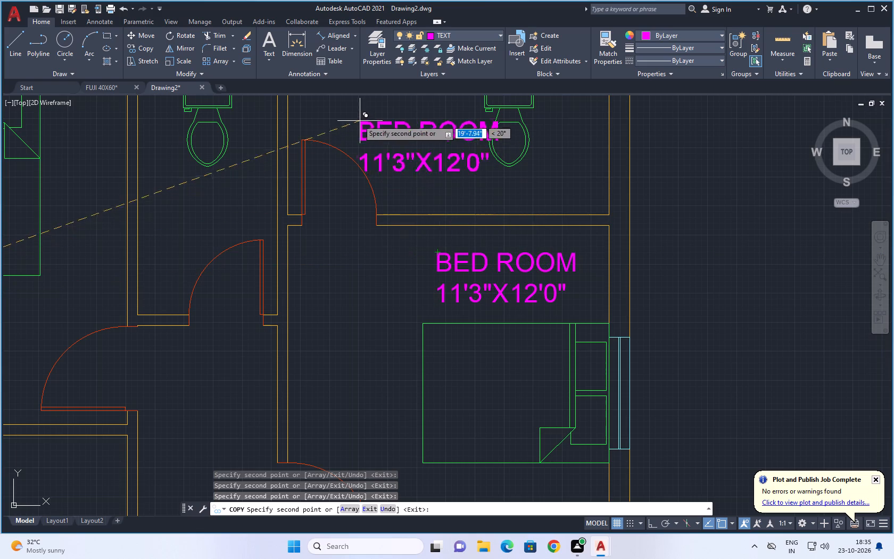
pyautogui.moveTo(352, 115); pyautogui.dragTo(398, 360, button='middle')
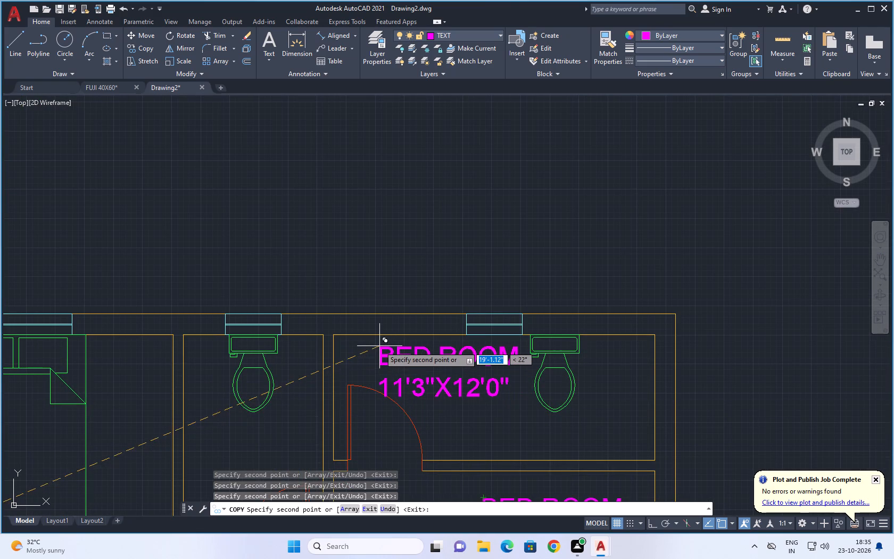
pyautogui.click(384, 344)
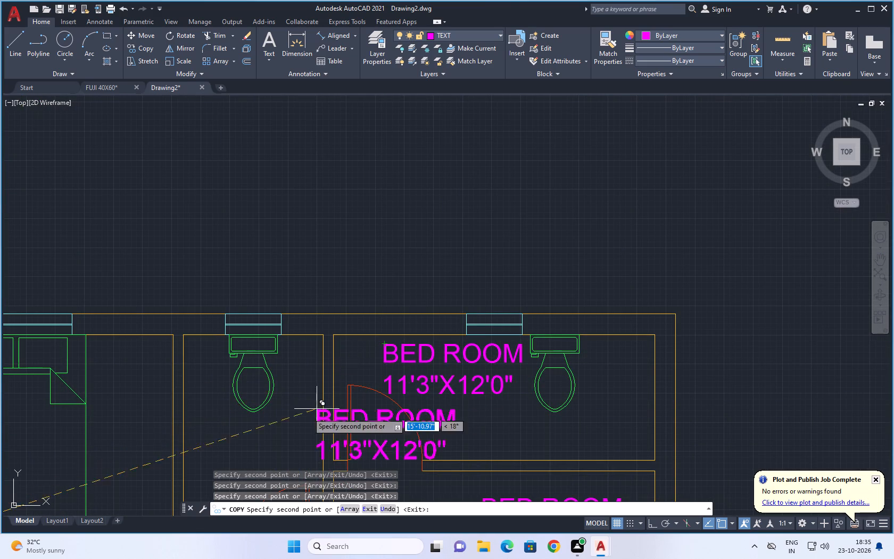
pyautogui.moveTo(242, 420); pyautogui.dragTo(319, 253, button='middle')
pyautogui.scroll(1, 291, 266)
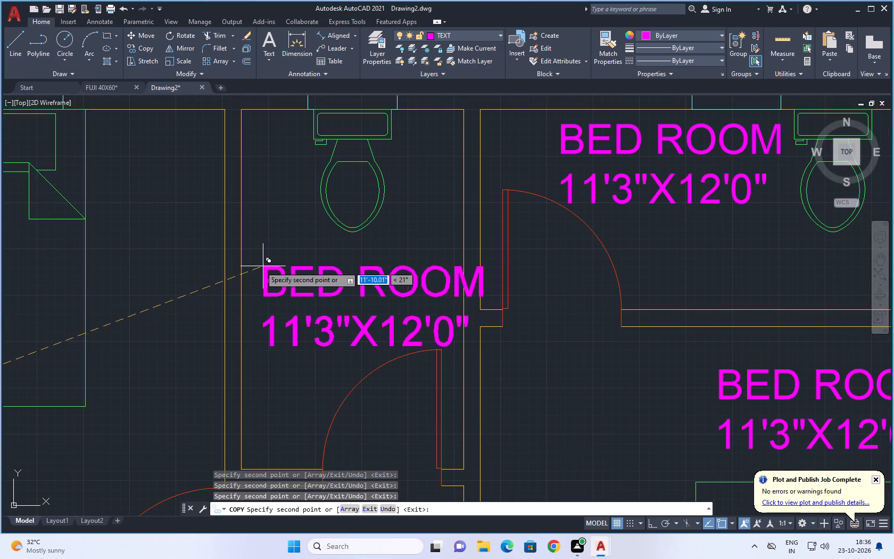
pyautogui.click(246, 264)
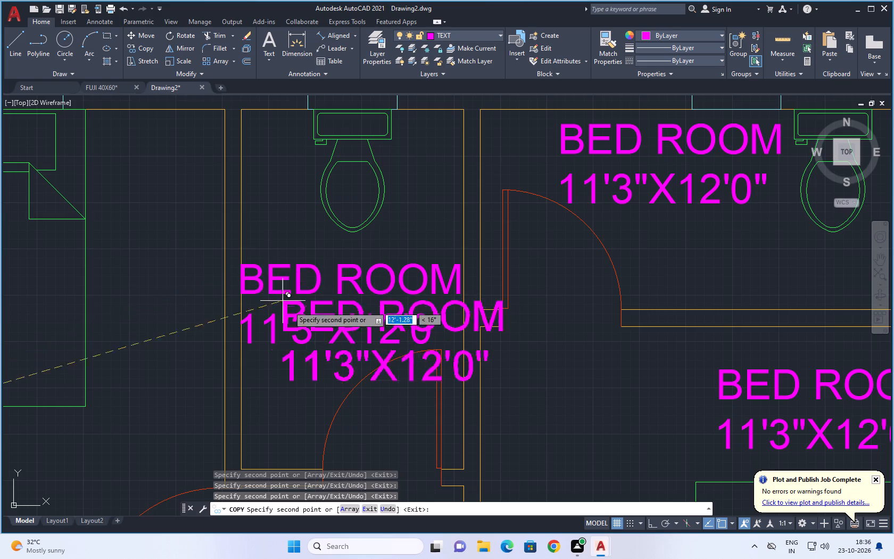
pyautogui.scroll(-2, 306, 327)
pyautogui.scroll(-2, 335, 365)
pyautogui.moveTo(332, 356); pyautogui.dragTo(325, 223, button='middle')
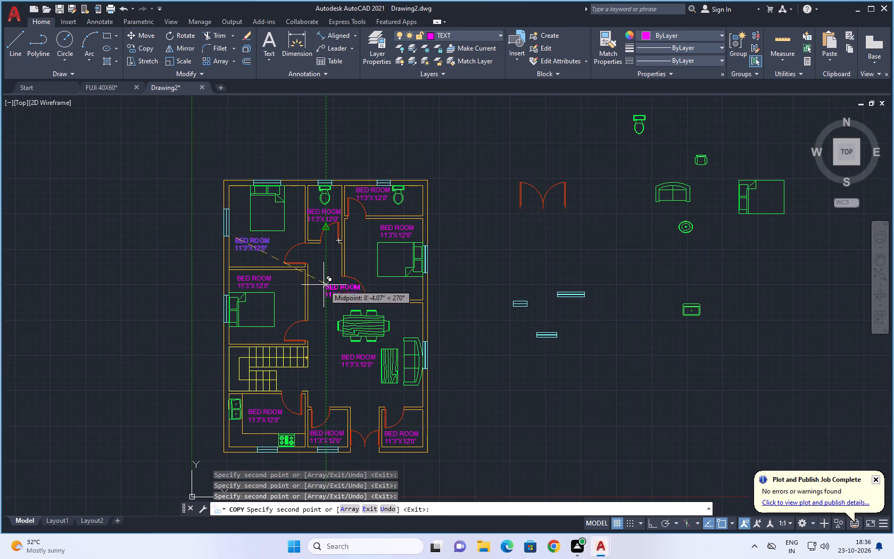
pyautogui.press('Escape')
pyautogui.press('Escape')
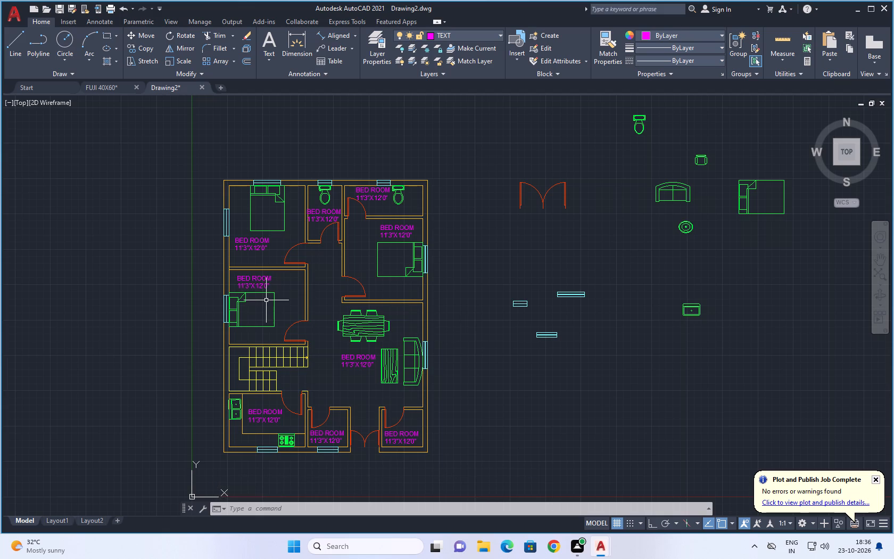
# Change the dimensions in the lower-left bedroom's label to 11'3"X11'0".
pyautogui.scroll(2, 246, 296)
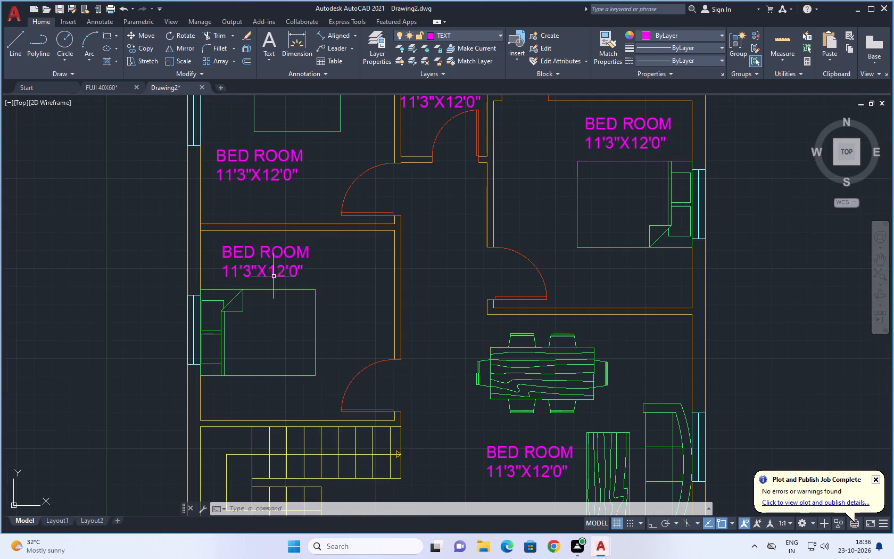
pyautogui.doubleClick(285, 271)
pyautogui.click(305, 269)
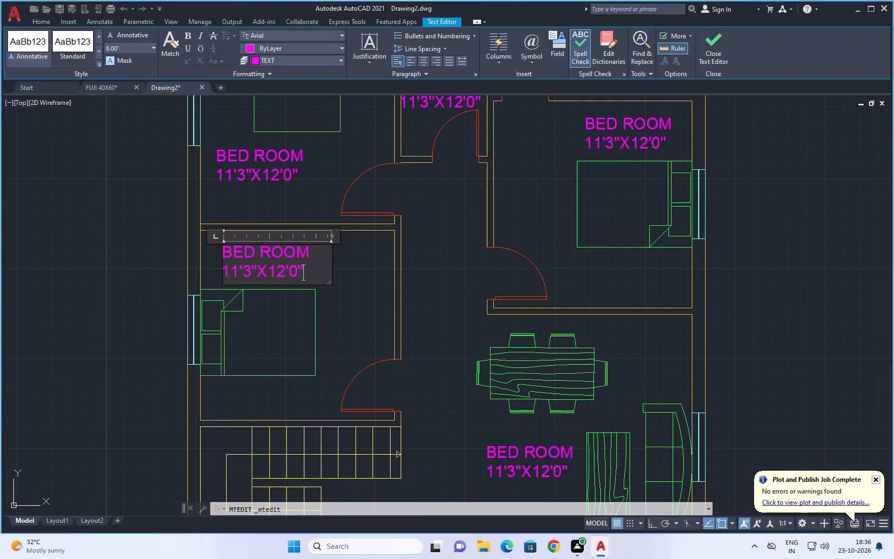
pyautogui.press('BackSpace')
pyautogui.press('BackSpace')
pyautogui.press('BackSpace')
pyautogui.press('BackSpace')
pyautogui.write("1'")
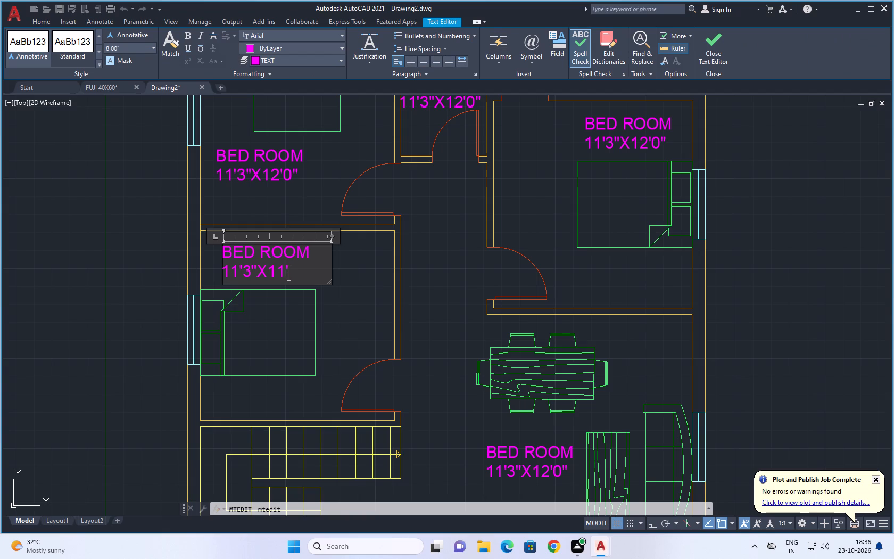
pyautogui.press('0')
pyautogui.hotkey('shift', '"')
pyautogui.click(344, 307)
# Replace the kitchen's copied label text with KITCHEN and 11'3"X7'7" on a second line.
pyautogui.scroll(-2, 347, 330)
pyautogui.moveTo(347, 338); pyautogui.dragTo(346, 239, button='middle')
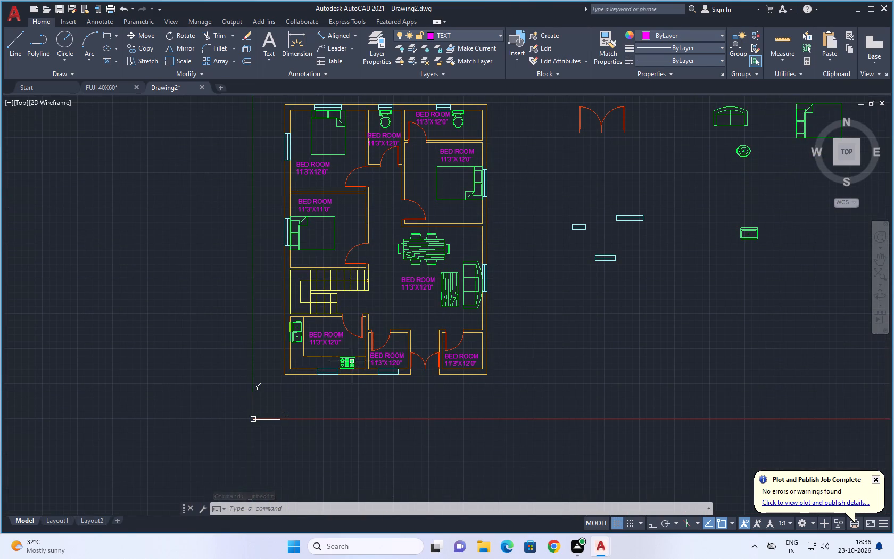
pyautogui.doubleClick(333, 343)
pyautogui.click(345, 343)
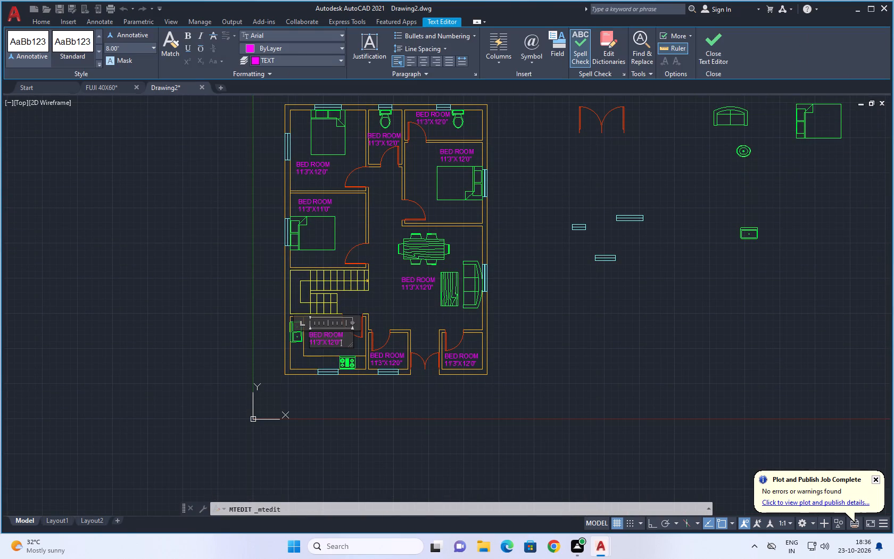
pyautogui.press('BackSpace')
pyautogui.press('BackSpace')
pyautogui.press('BackSpace')
pyautogui.press('BackSpace')
pyautogui.press('BackSpace')
pyautogui.press('BackSpace')
pyautogui.press('BackSpace')
pyautogui.press('BackSpace')
pyautogui.press('BackSpace')
pyautogui.press('BackSpace')
pyautogui.press('BackSpace')
pyautogui.press('BackSpace')
pyautogui.press('BackSpace')
pyautogui.press('BackSpace')
pyautogui.press('BackSpace')
pyautogui.press('BackSpace')
pyautogui.press('BackSpace')
pyautogui.press('BackSpace')
pyautogui.press('BackSpace')
pyautogui.press('BackSpace')
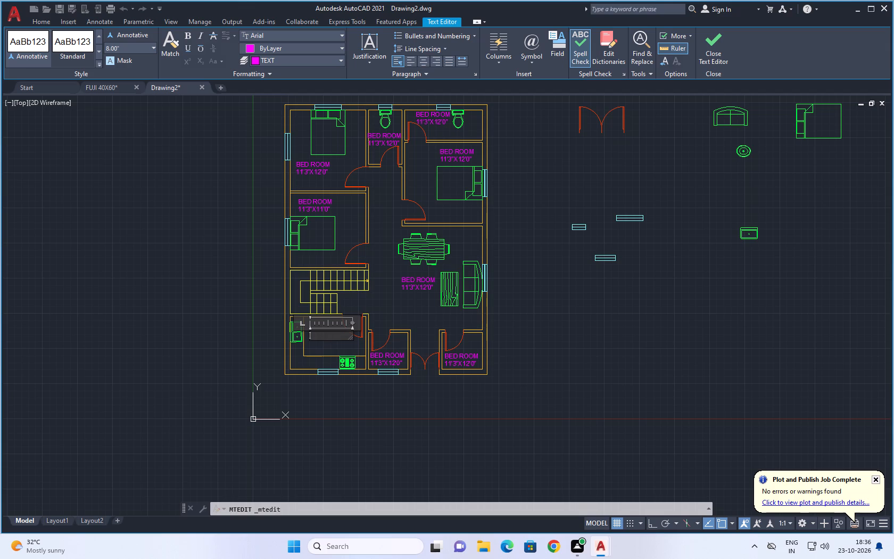
pyautogui.write('KITCHEN')
pyautogui.press('Return')
pyautogui.write('11\'3"')
pyautogui.press('x')
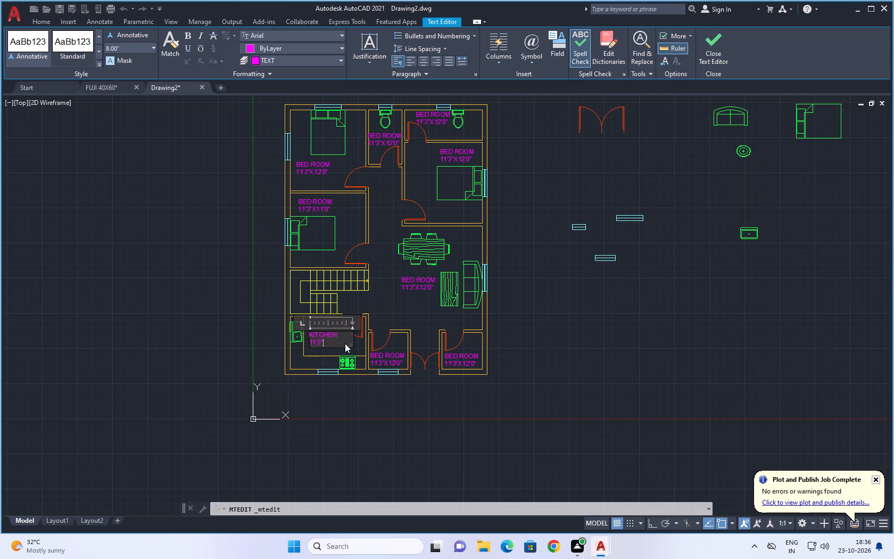
pyautogui.write('7\'7"')
pyautogui.click(178, 290)
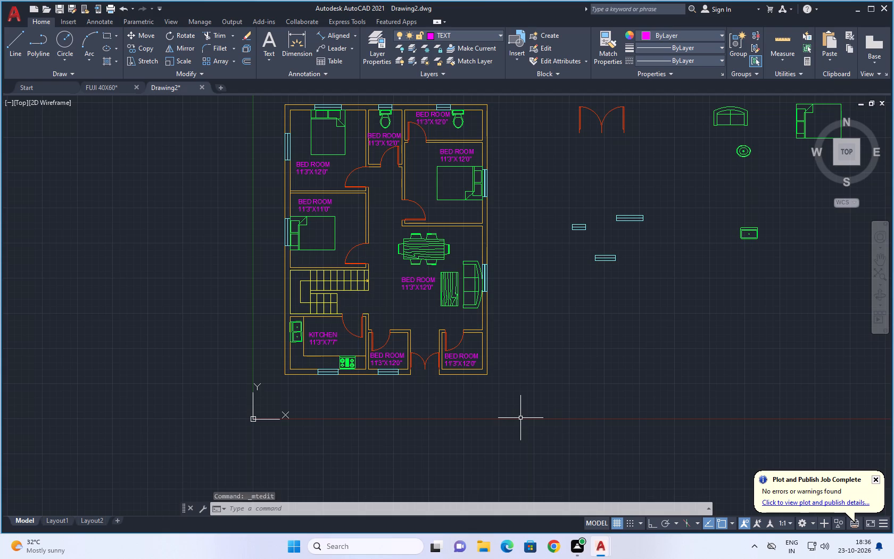
# Replace the label in the small front room beside the kitchen with STORE and 5'10"X5'6" on a second line.
pyautogui.scroll(1, 405, 404)
pyautogui.scroll(2, 378, 348)
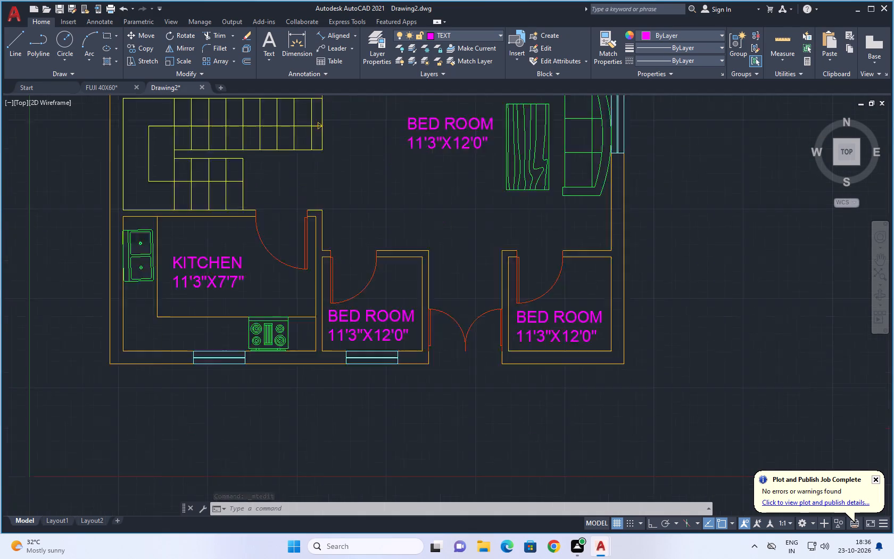
pyautogui.doubleClick(413, 334)
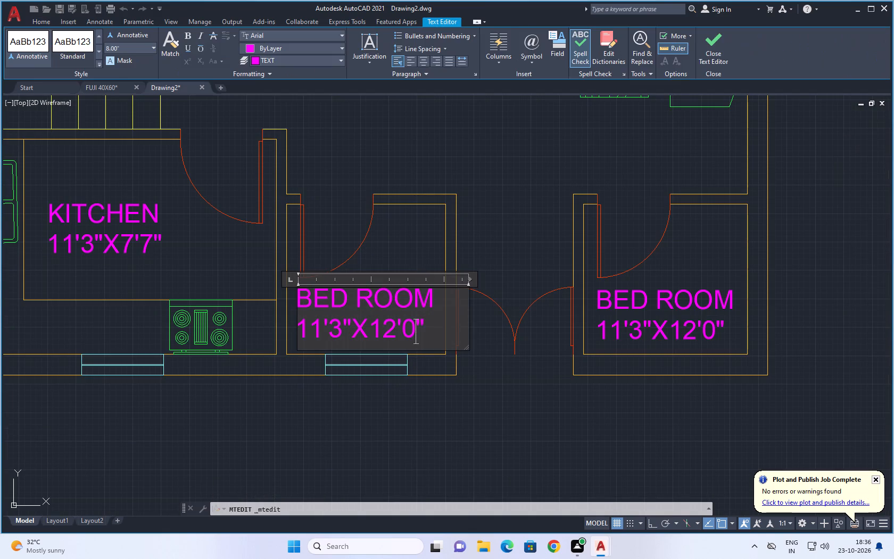
pyautogui.click(428, 326)
pyautogui.press('BackSpace')
pyautogui.press('BackSpace')
pyautogui.press('BackSpace')
pyautogui.press('BackSpace')
pyautogui.press('BackSpace')
pyautogui.press('BackSpace')
pyautogui.press('BackSpace')
pyautogui.press('BackSpace')
pyautogui.press('BackSpace')
pyautogui.press('BackSpace')
pyautogui.press('BackSpace')
pyautogui.press('BackSpace')
pyautogui.press('BackSpace')
pyautogui.press('BackSpace')
pyautogui.press('BackSpace')
pyautogui.press('BackSpace')
pyautogui.press('BackSpace')
pyautogui.press('BackSpace')
pyautogui.press('BackSpace')
pyautogui.press('BackSpace')
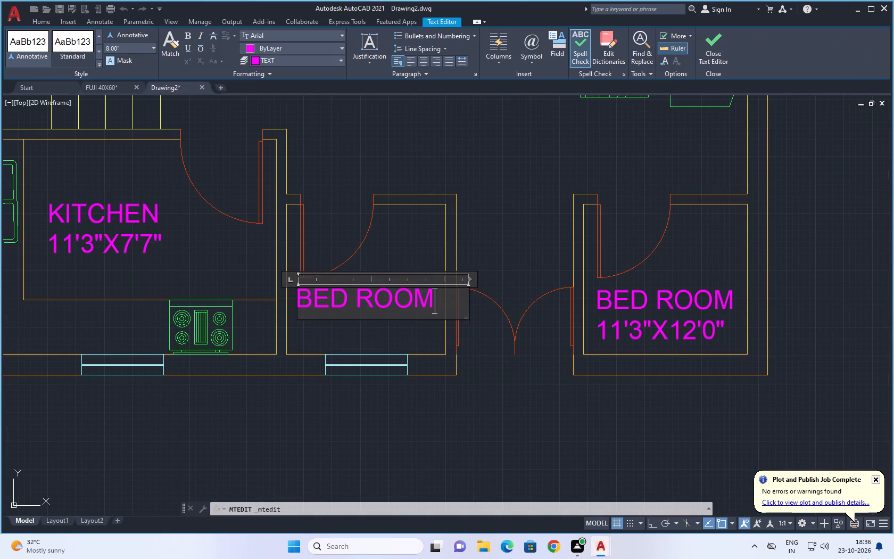
pyautogui.press('BackSpace')
pyautogui.press('BackSpace')
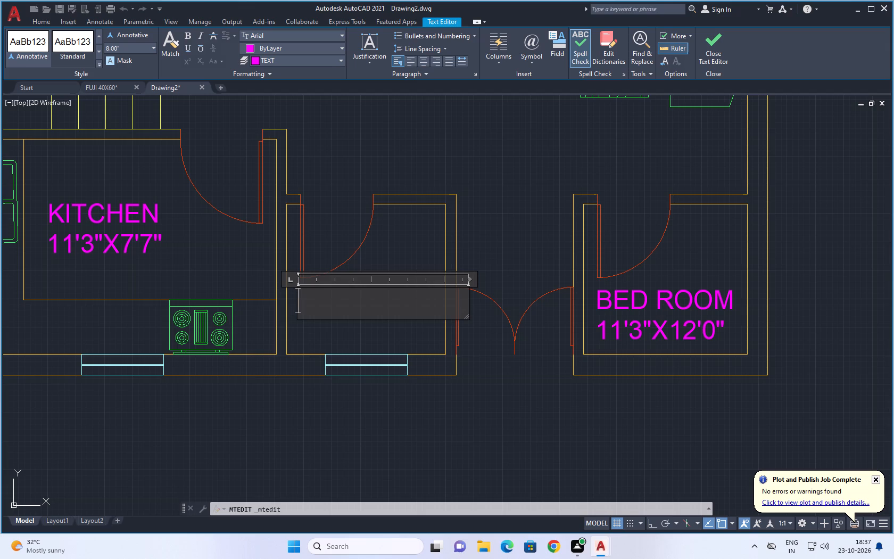
pyautogui.write('STORE')
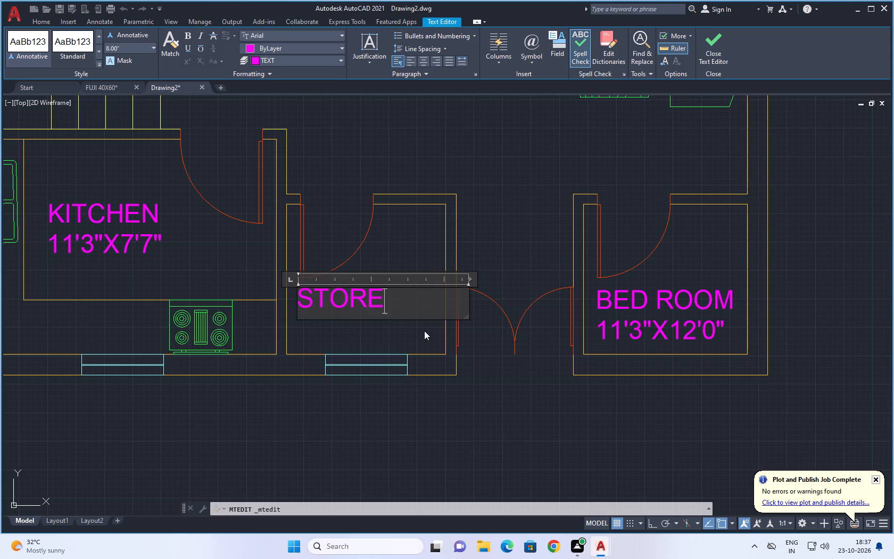
pyautogui.press('Return')
pyautogui.write('5\'10"')
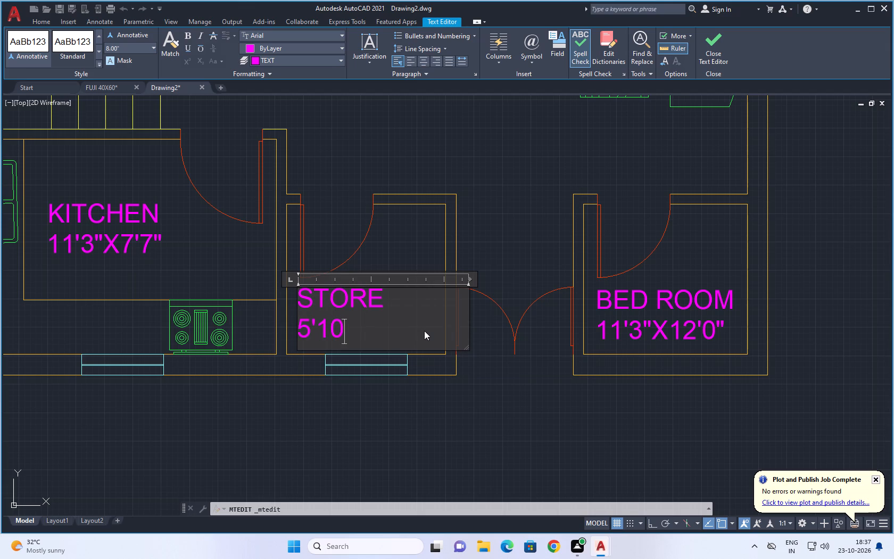
pyautogui.press('x')
pyautogui.write('5\'6"')
pyautogui.click(503, 285)
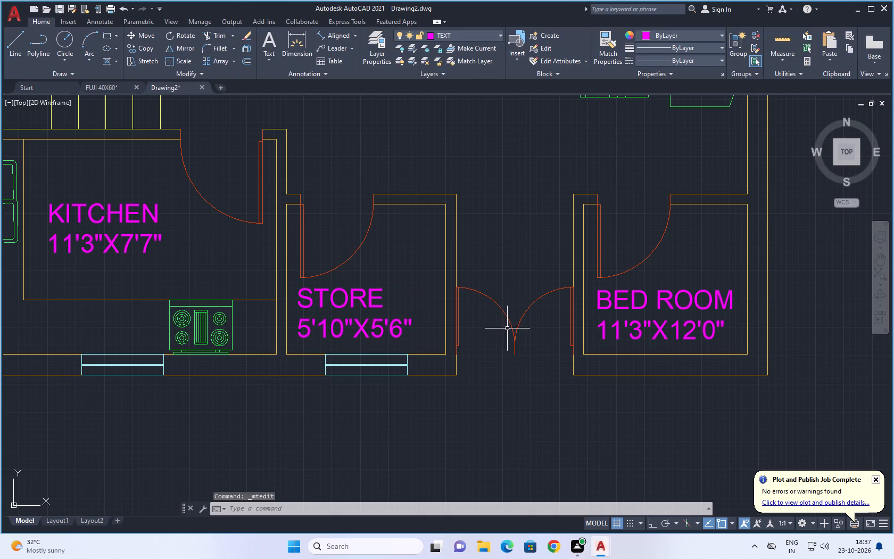
# Replace the label in the small front room across the entrance from the store with PUJA ROOM and 6'0"X5'6" below it.
pyautogui.moveTo(533, 394); pyautogui.dragTo(477, 400, button='middle')
pyautogui.doubleClick(652, 334)
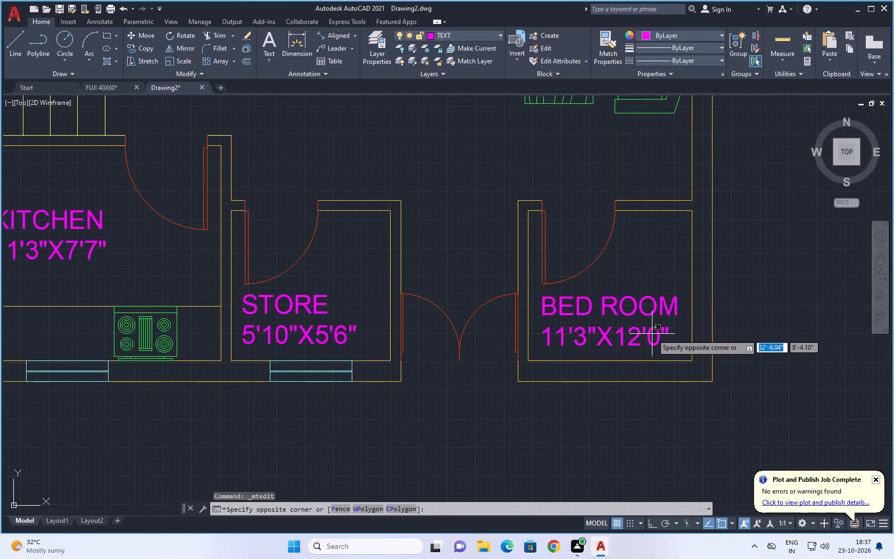
pyautogui.click(659, 330)
pyautogui.doubleClick(655, 332)
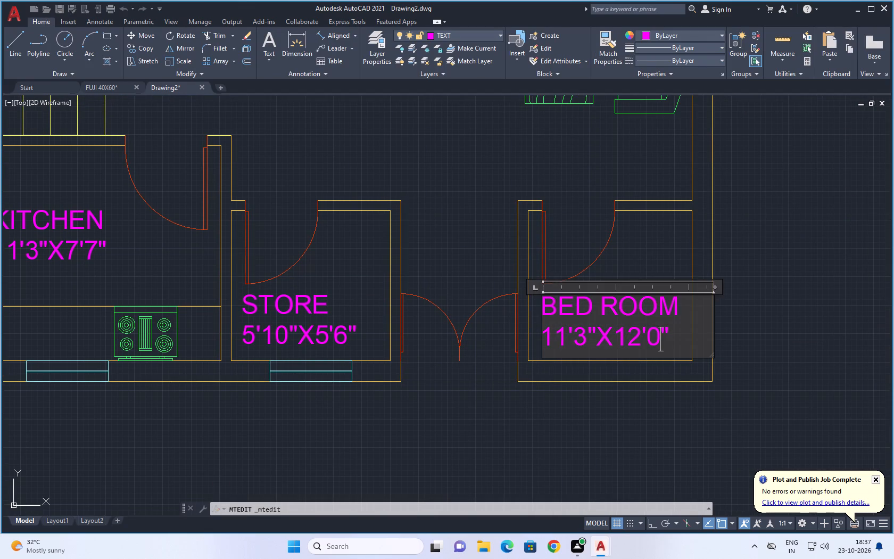
pyautogui.click(673, 333)
pyautogui.press('BackSpace')
pyautogui.press('BackSpace')
pyautogui.press('BackSpace')
pyautogui.press('BackSpace')
pyautogui.press('BackSpace')
pyautogui.press('BackSpace')
pyautogui.press('BackSpace')
pyautogui.press('BackSpace')
pyautogui.press('BackSpace')
pyautogui.press('BackSpace')
pyautogui.press('BackSpace')
pyautogui.press('BackSpace')
pyautogui.press('BackSpace')
pyautogui.press('BackSpace')
pyautogui.press('BackSpace')
pyautogui.press('BackSpace')
pyautogui.press('BackSpace')
pyautogui.press('BackSpace')
pyautogui.press('BackSpace')
pyautogui.press('BackSpace')
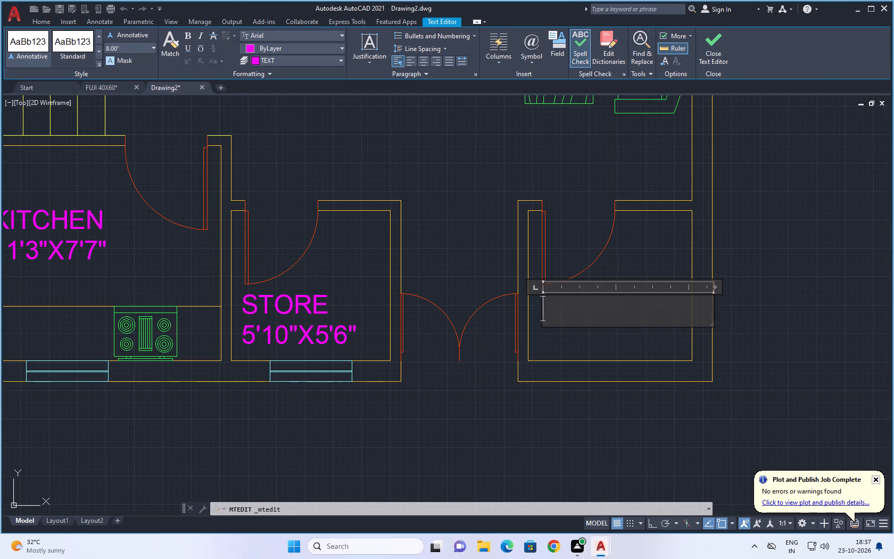
pyautogui.write('PUJA')
pyautogui.press('space')
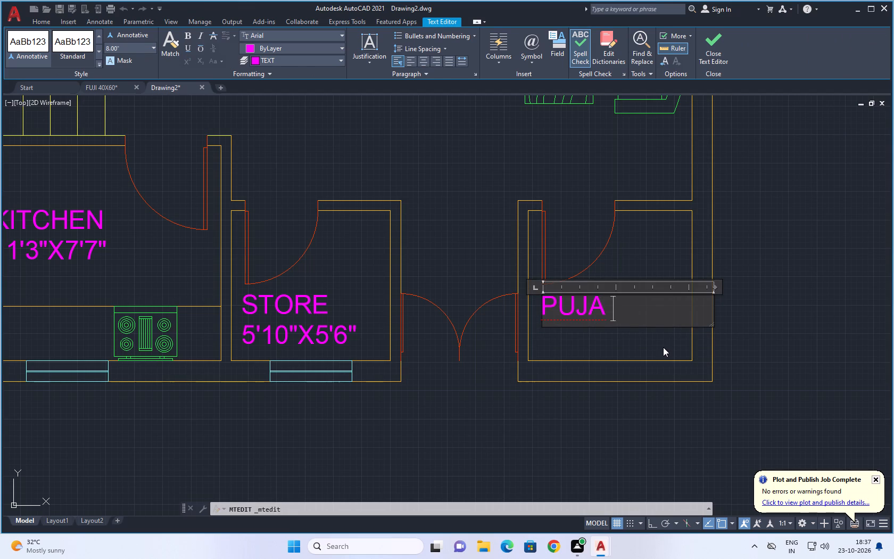
pyautogui.write('ROOM')
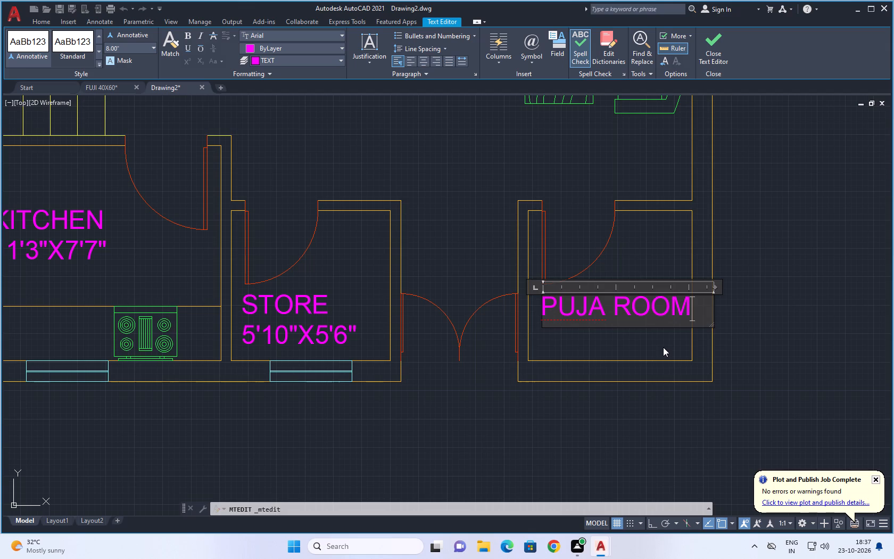
pyautogui.press('Return')
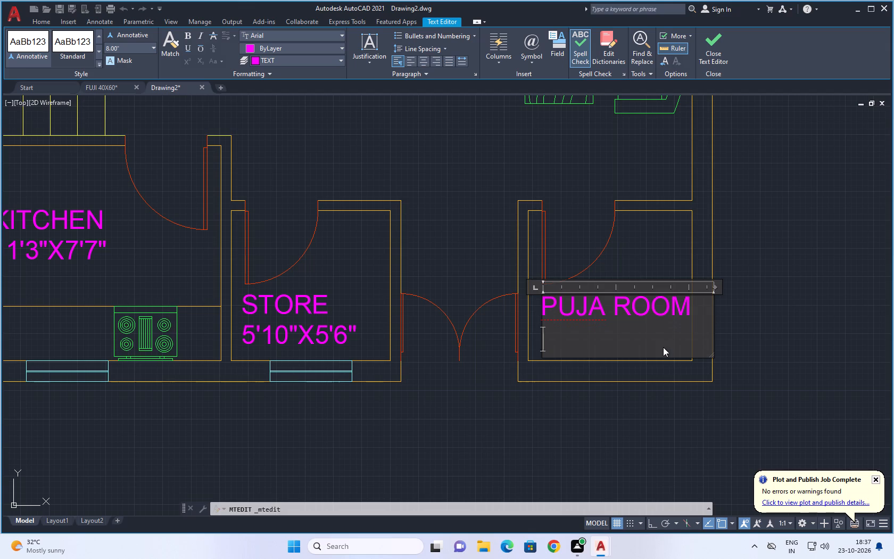
pyautogui.write('6\'0"X')
pyautogui.write("5'")
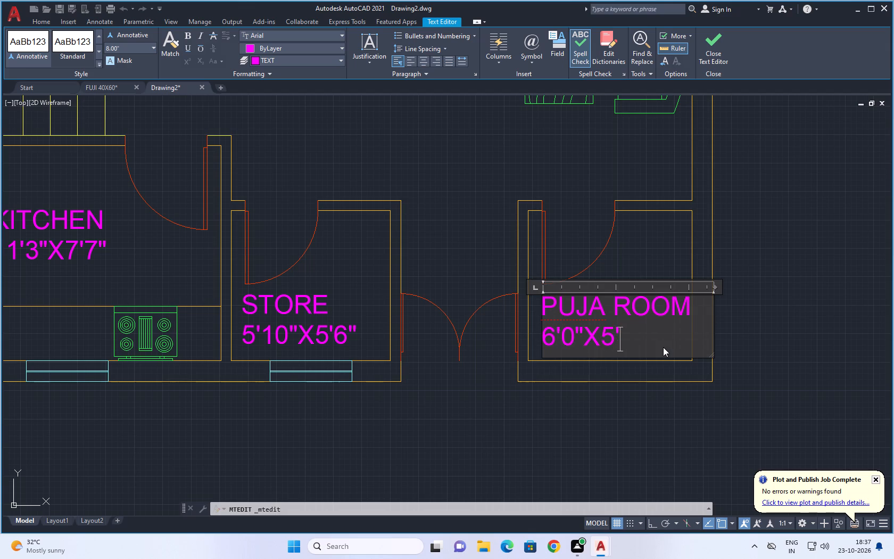
pyautogui.press('6')
pyautogui.hotkey('shift', '"')
pyautogui.click(741, 334)
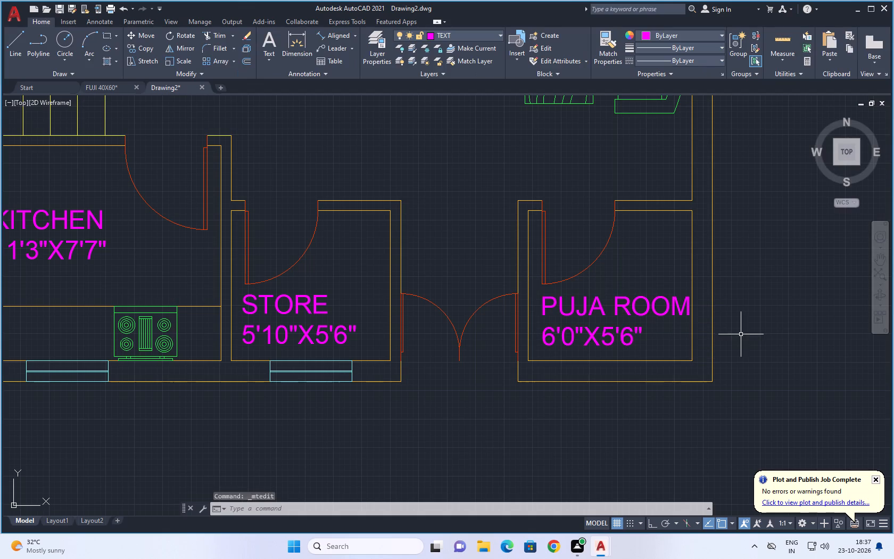
# Replace the copied BED ROOM label in the large hall with DRAWING/DINING and 16'8'X15'1" on a second line.
pyautogui.scroll(-2, 742, 348)
pyautogui.moveTo(755, 339); pyautogui.dragTo(577, 421, button='middle')
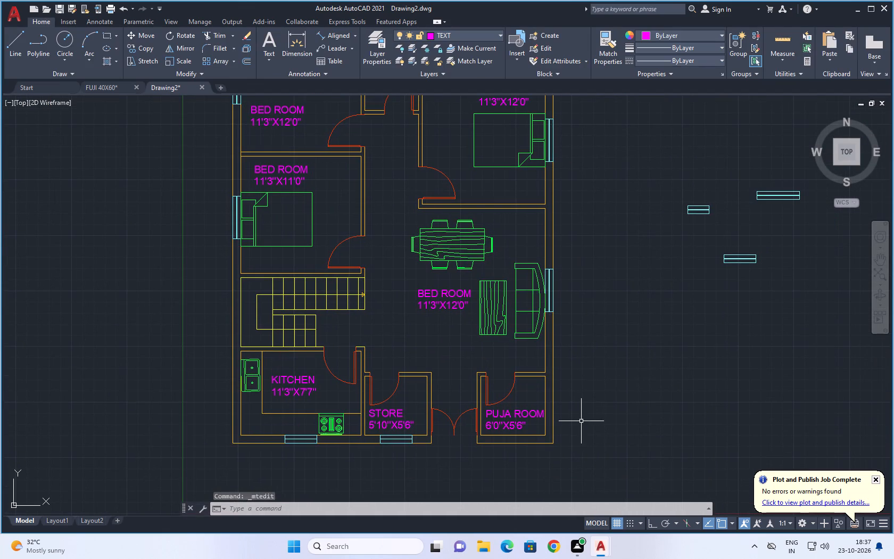
pyautogui.moveTo(601, 324); pyautogui.dragTo(595, 339, button='middle')
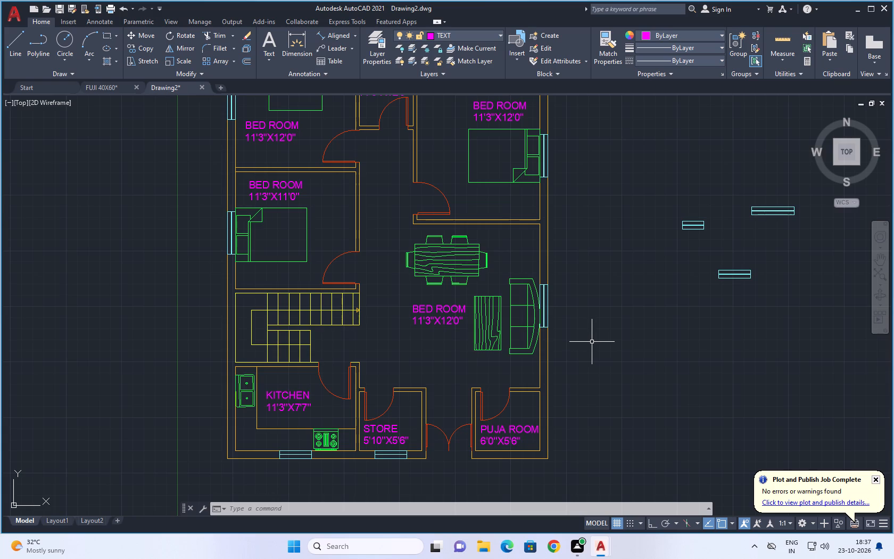
pyautogui.doubleClick(458, 320)
pyautogui.click(467, 322)
pyautogui.press('BackSpace')
pyautogui.press('BackSpace')
pyautogui.press('BackSpace')
pyautogui.press('BackSpace')
pyautogui.press('BackSpace')
pyautogui.press('BackSpace')
pyautogui.press('BackSpace')
pyautogui.press('BackSpace')
pyautogui.press('BackSpace')
pyautogui.press('BackSpace')
pyautogui.press('BackSpace')
pyautogui.press('BackSpace')
pyautogui.press('BackSpace')
pyautogui.press('BackSpace')
pyautogui.press('BackSpace')
pyautogui.press('BackSpace')
pyautogui.press('BackSpace')
pyautogui.press('BackSpace')
pyautogui.press('BackSpace')
pyautogui.press('BackSpace')
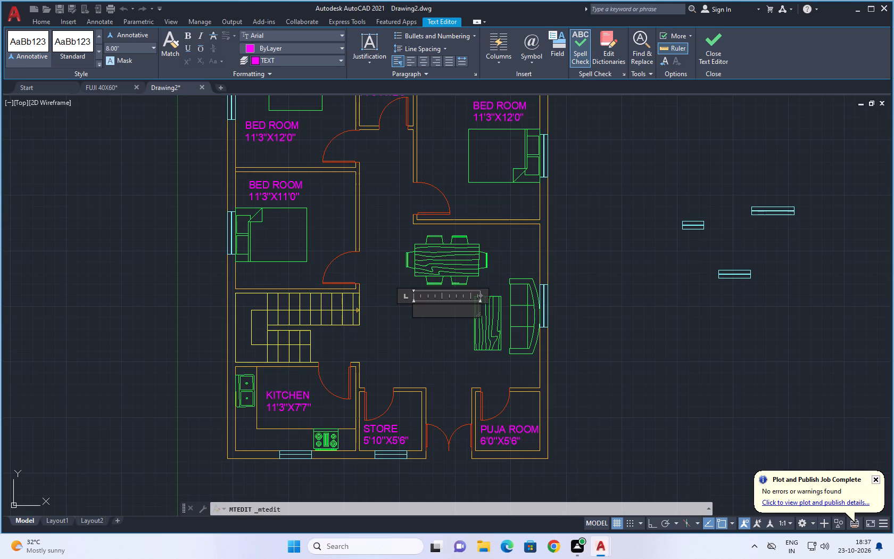
pyautogui.write('DRAWING')
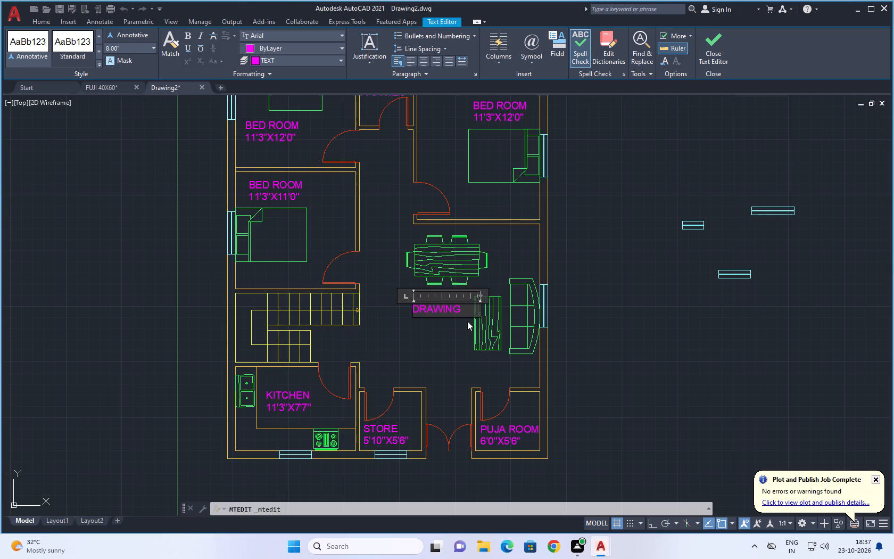
pyautogui.press('/')
pyautogui.write('DINING')
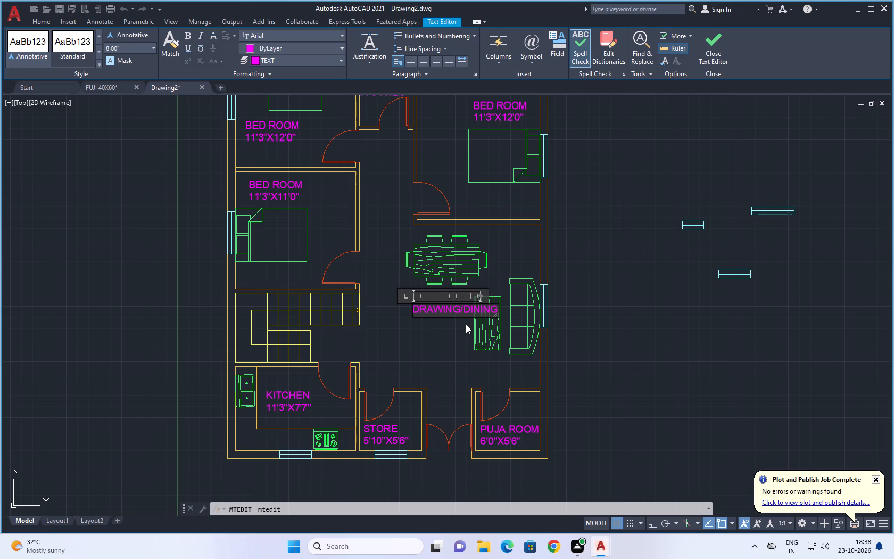
pyautogui.press('Return')
pyautogui.write("16'8'")
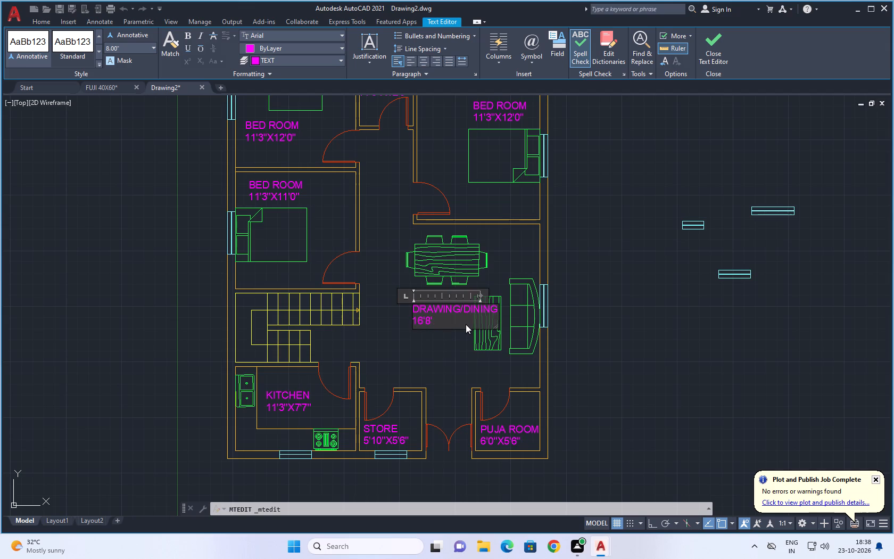
pyautogui.press('x')
pyautogui.write("15'")
pyautogui.write('1"')
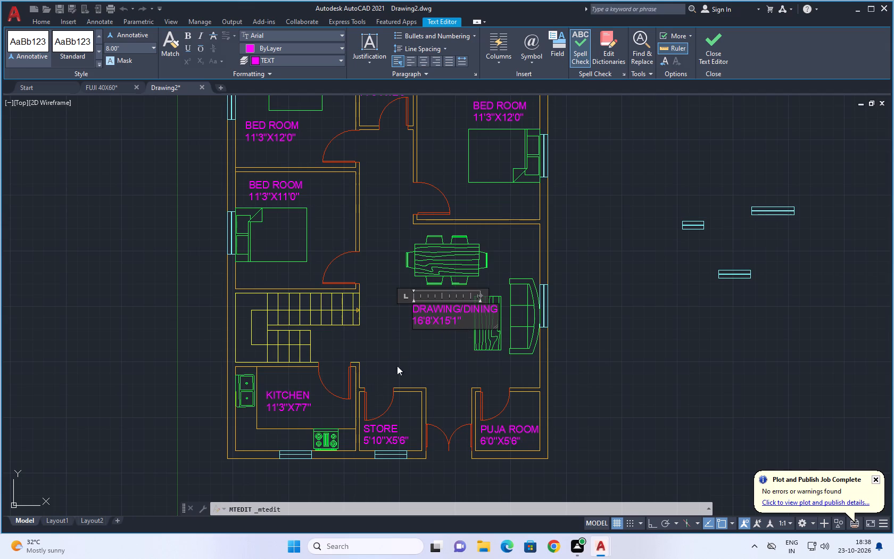
pyautogui.click(404, 355)
# Move the DRAWING/DINING label toward the staircase, clear of the wooden table beside the sofa.
pyautogui.click(451, 313)
pyautogui.moveTo(450, 308); pyautogui.dragTo(445, 308)
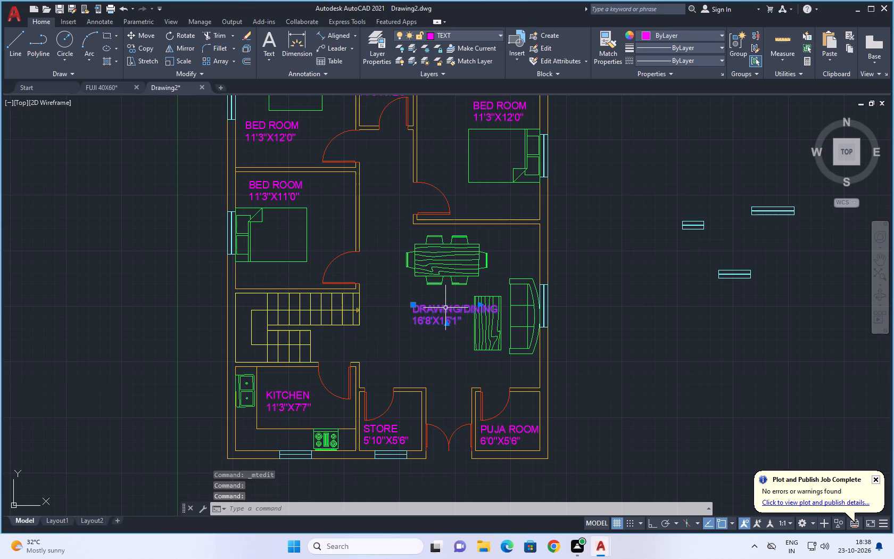
pyautogui.moveTo(445, 308); pyautogui.dragTo(420, 308)
# Replace the label in the toilet above the right-hand bedroom with WC + BATH and 11'3"X4'6" on a second line.
pyautogui.scroll(-1, 421, 331)
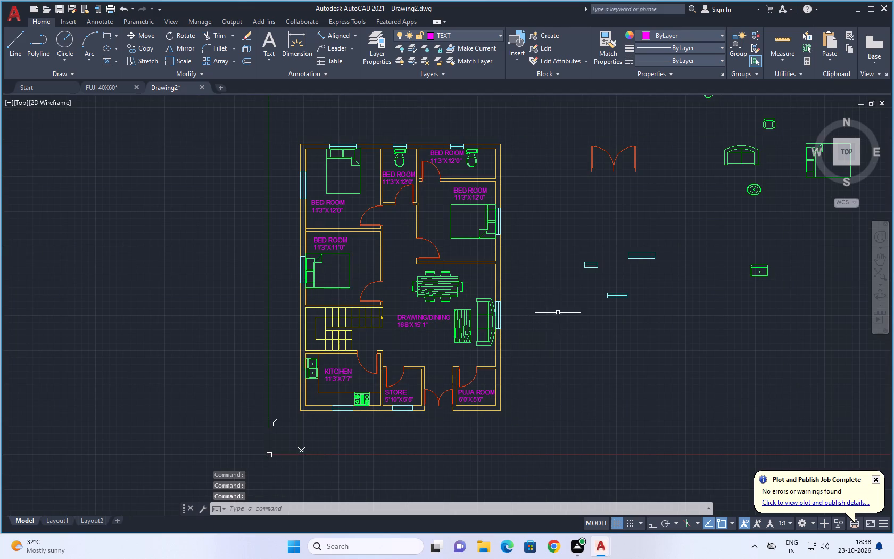
pyautogui.moveTo(558, 313); pyautogui.dragTo(541, 364, button='middle')
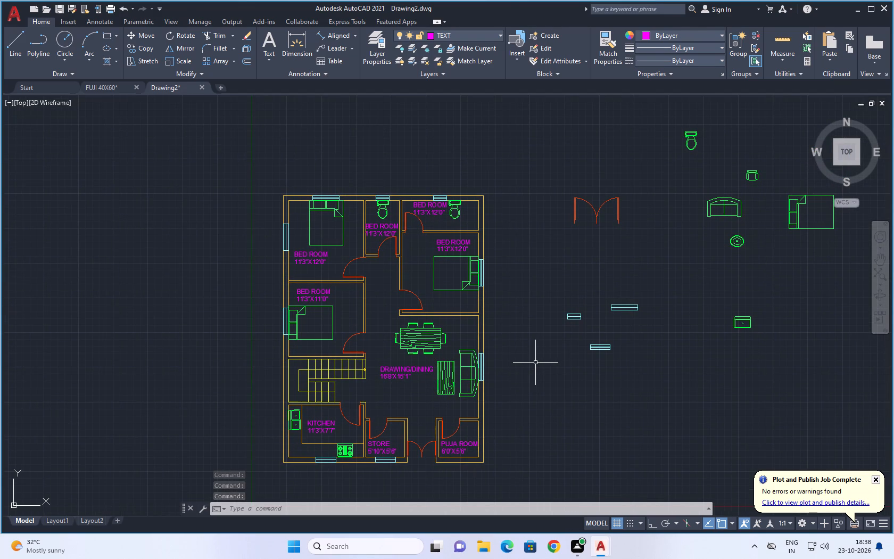
pyautogui.scroll(3, 494, 277)
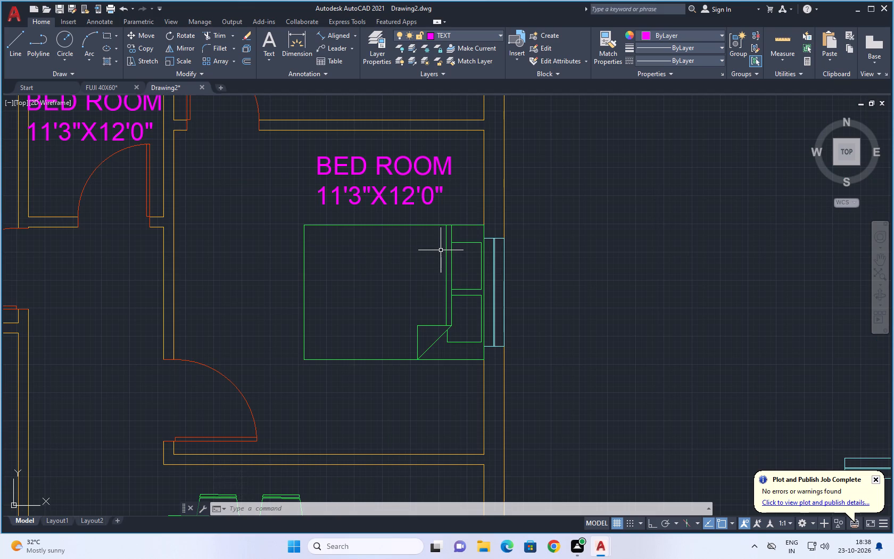
pyautogui.scroll(-1, 528, 217)
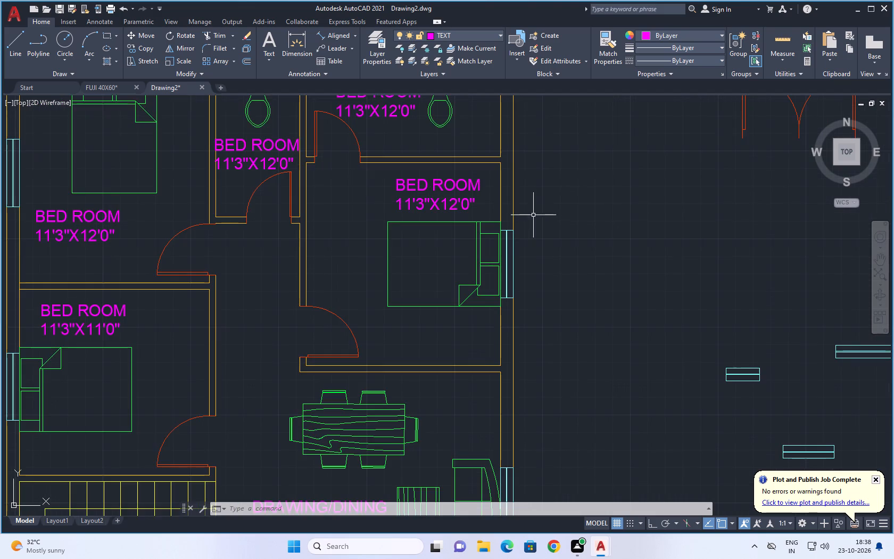
pyautogui.moveTo(563, 195); pyautogui.dragTo(560, 271, button='middle')
pyautogui.doubleClick(382, 187)
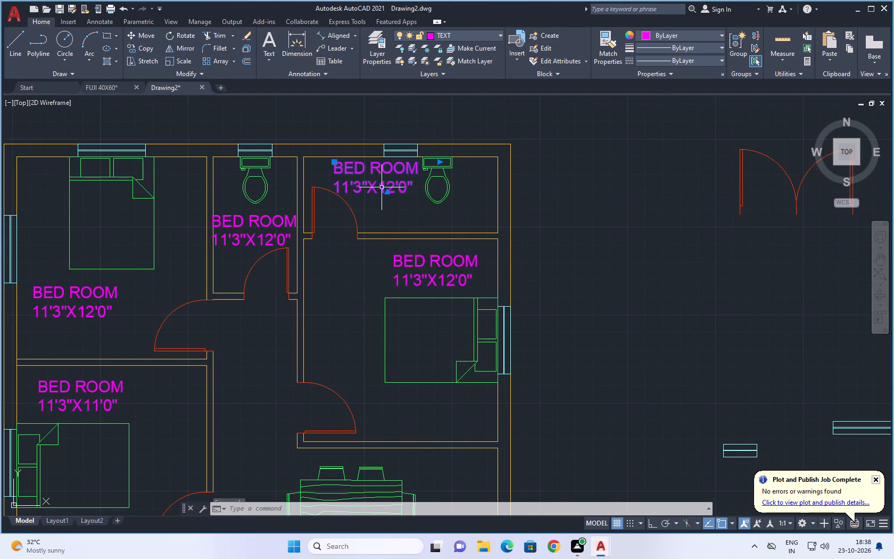
pyautogui.click(413, 187)
pyautogui.press('BackSpace')
pyautogui.press('BackSpace')
pyautogui.press('BackSpace')
pyautogui.press('BackSpace')
pyautogui.press('BackSpace')
pyautogui.press('BackSpace')
pyautogui.press('BackSpace')
pyautogui.press('BackSpace')
pyautogui.press('BackSpace')
pyautogui.press('BackSpace')
pyautogui.press('BackSpace')
pyautogui.press('BackSpace')
pyautogui.press('BackSpace')
pyautogui.press('BackSpace')
pyautogui.press('BackSpace')
pyautogui.press('BackSpace')
pyautogui.press('BackSpace')
pyautogui.press('BackSpace')
pyautogui.press('BackSpace')
pyautogui.press('BackSpace')
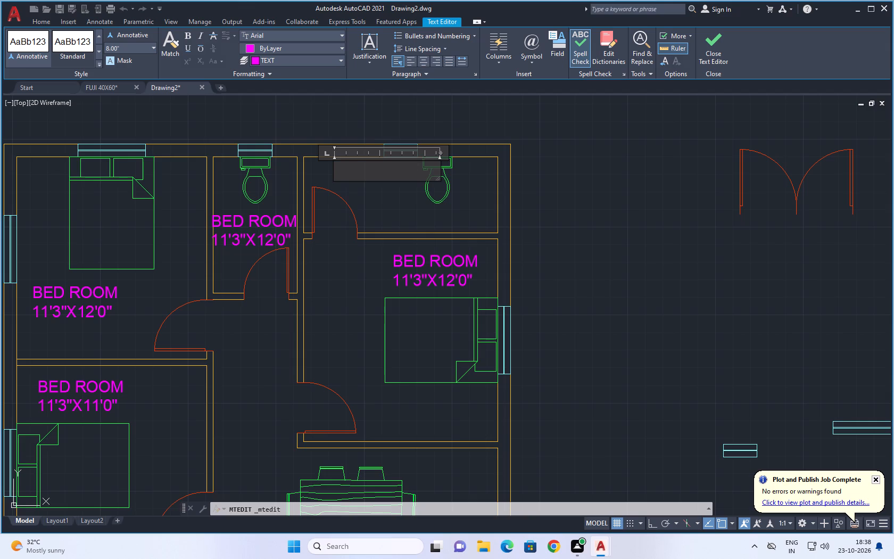
pyautogui.press('w')
pyautogui.write('C + BATH')
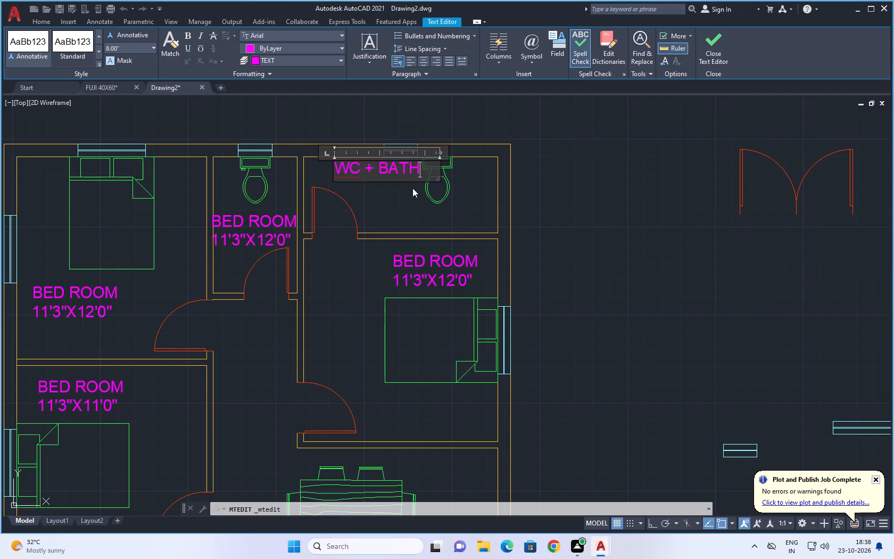
pyautogui.press('Return')
pyautogui.write("11'")
pyautogui.press('3')
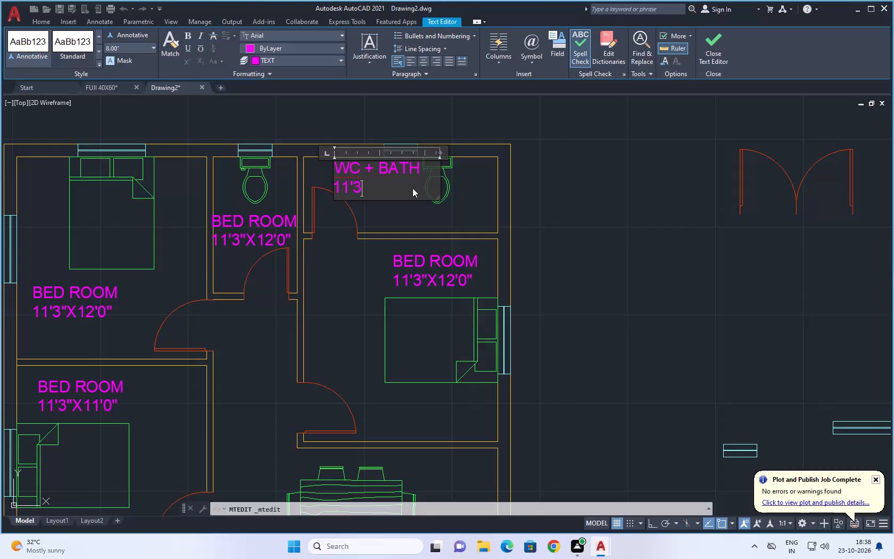
pyautogui.hotkey('shift', '"')
pyautogui.press('x')
pyautogui.write('4\'6"')
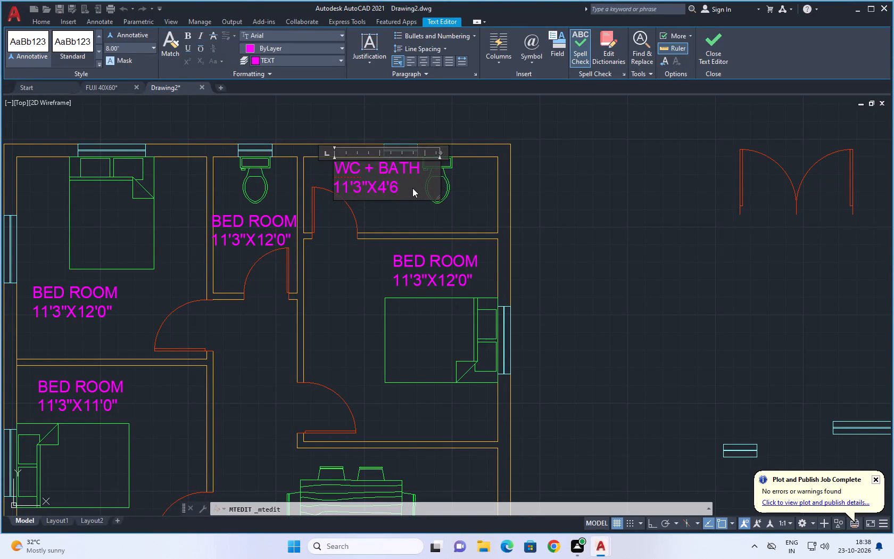
pyautogui.click(357, 264)
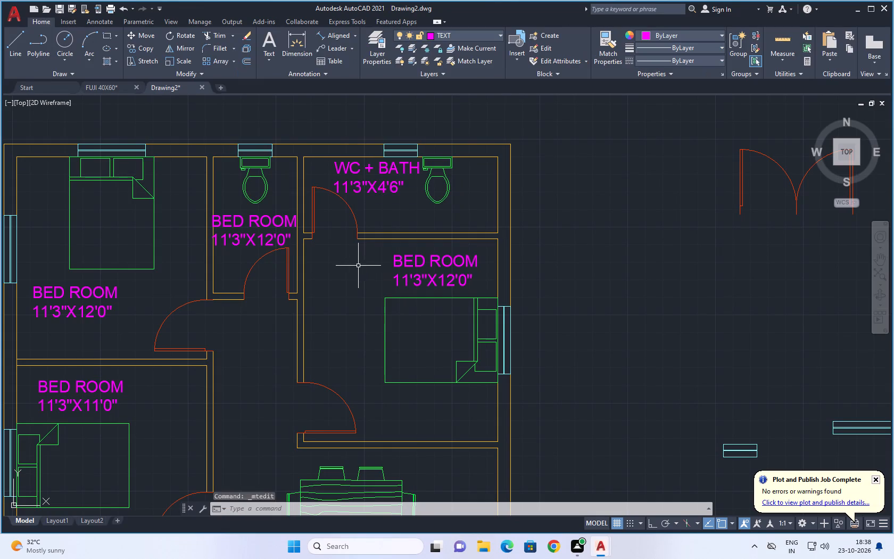
# Replace the label in the narrow toilet between the two upper bedrooms with WC+ BATH and 5'0"X8'1" on a second line.
pyautogui.doubleClick(259, 223)
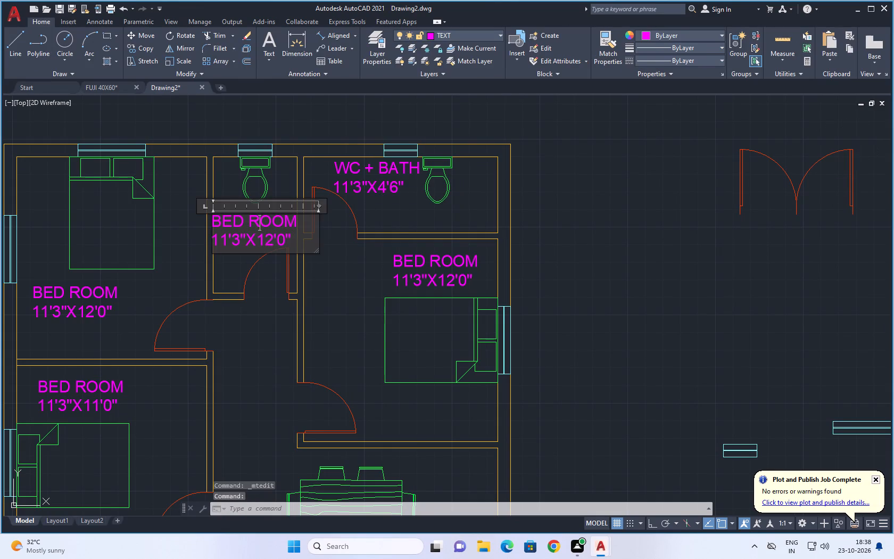
pyautogui.click(297, 237)
pyautogui.press('BackSpace')
pyautogui.press('BackSpace')
pyautogui.press('BackSpace')
pyautogui.press('BackSpace')
pyautogui.press('BackSpace')
pyautogui.press('BackSpace')
pyautogui.press('BackSpace')
pyautogui.press('BackSpace')
pyautogui.press('BackSpace')
pyautogui.press('BackSpace')
pyautogui.press('BackSpace')
pyautogui.press('BackSpace')
pyautogui.press('BackSpace')
pyautogui.press('BackSpace')
pyautogui.press('BackSpace')
pyautogui.press('BackSpace')
pyautogui.press('BackSpace')
pyautogui.press('BackSpace')
pyautogui.press('BackSpace')
pyautogui.press('BackSpace')
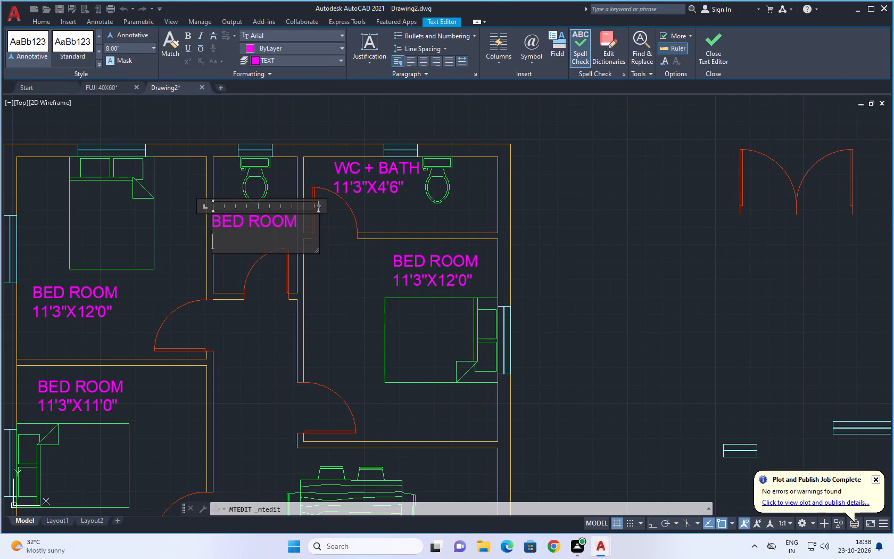
pyautogui.press('BackSpace')
pyautogui.press('BackSpace')
pyautogui.press('BackSpace')
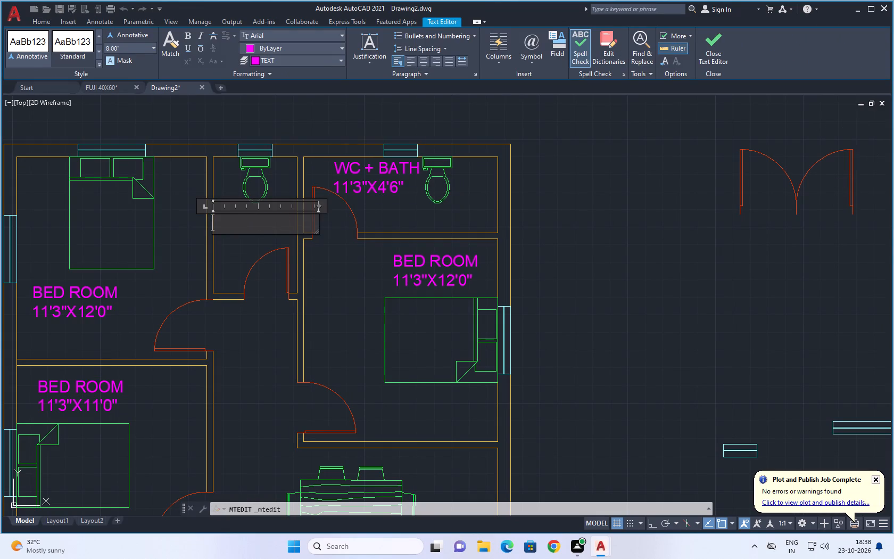
pyautogui.press('BackSpace')
pyautogui.write('WC')
pyautogui.press('space')
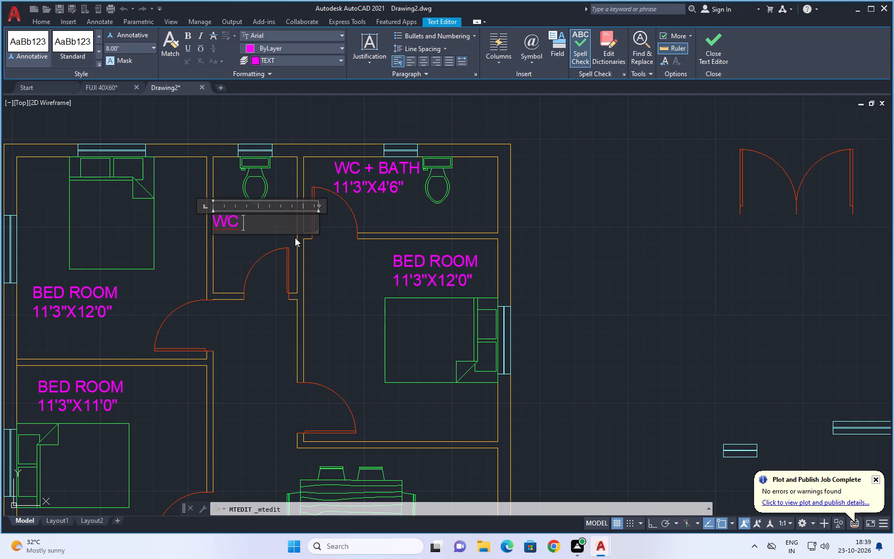
pyautogui.write('BATH')
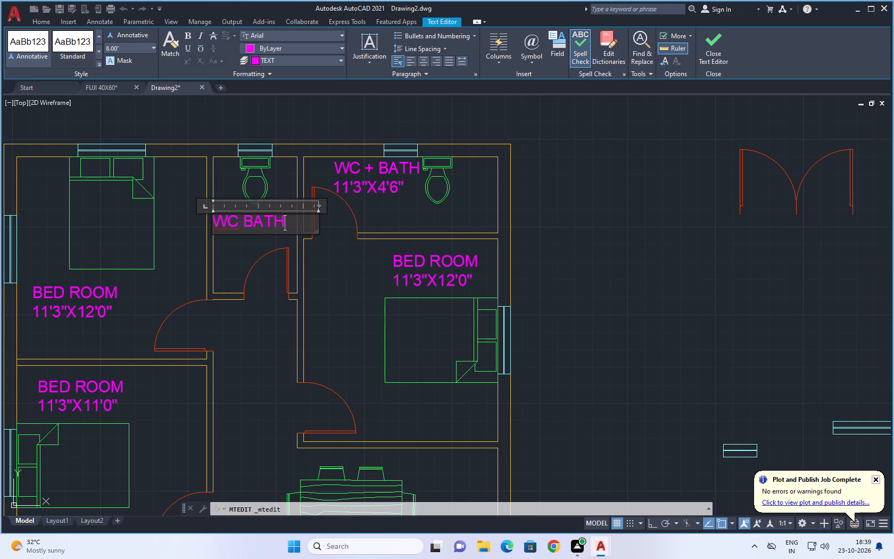
pyautogui.click(242, 220)
pyautogui.press('BackSpace')
pyautogui.write('+')
pyautogui.press('space')
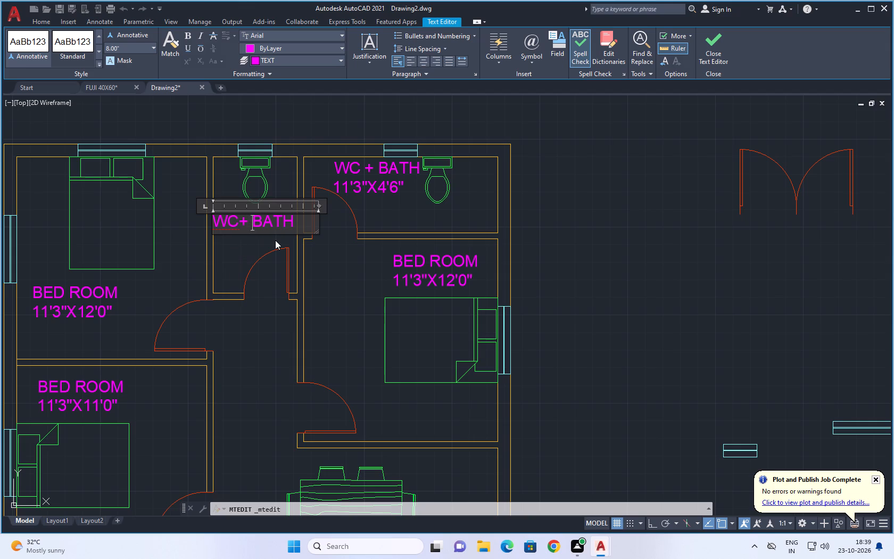
pyautogui.click(303, 225)
pyautogui.press('Return')
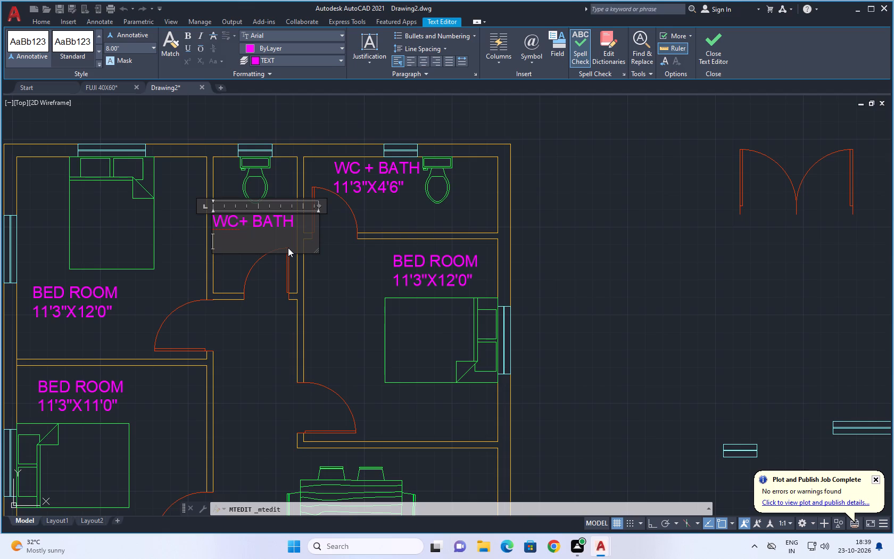
pyautogui.write('5\'0"')
pyautogui.press('x')
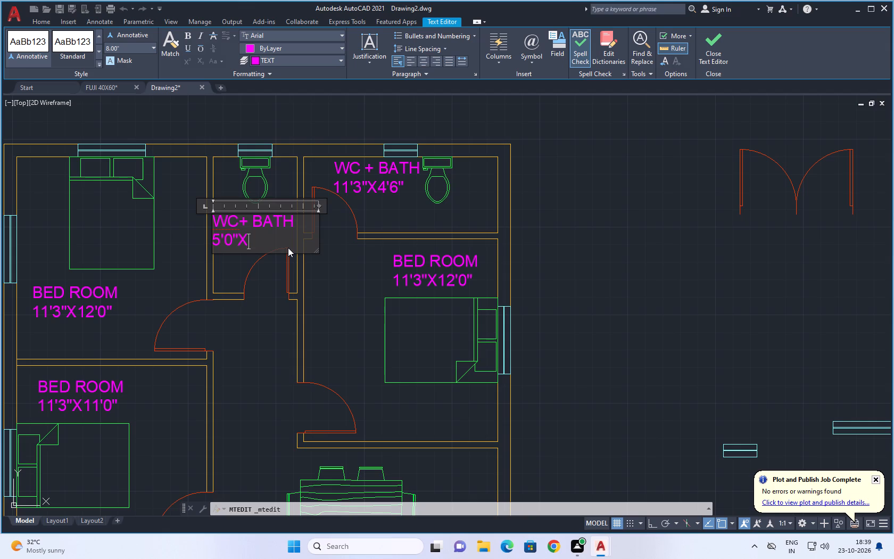
pyautogui.write("8'1")
pyautogui.hotkey('shift', 'Return')
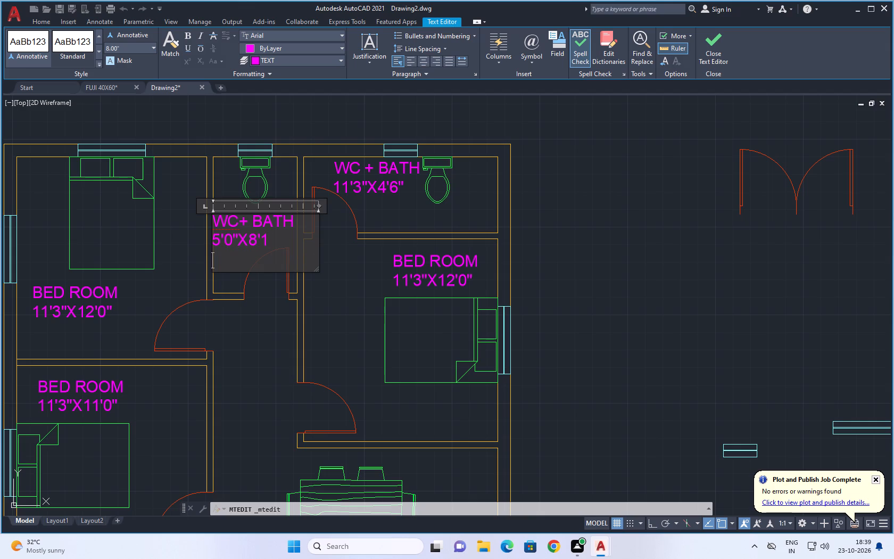
pyautogui.click(276, 238)
pyautogui.hotkey('shift', '"')
pyautogui.click(245, 336)
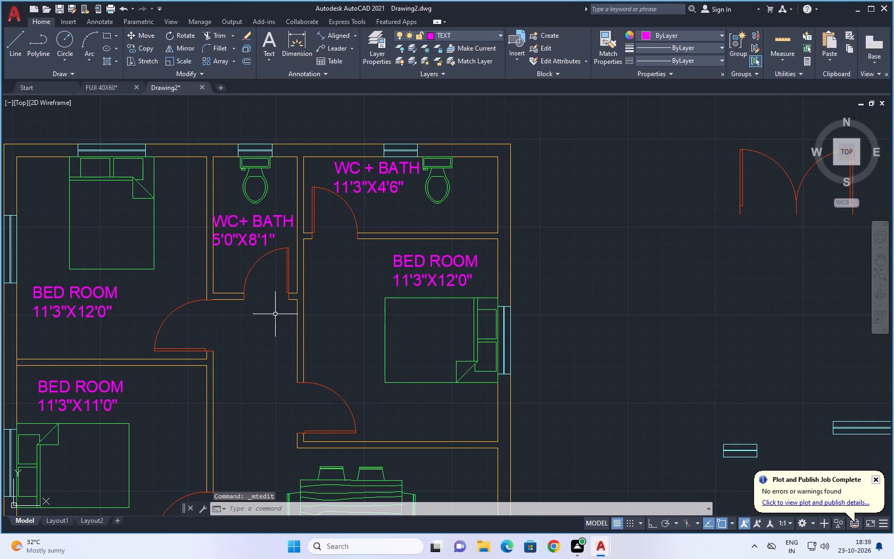
# Nudge the narrow toilet's WC+ BATH label slightly toward the toilet fixture and off the side wall.
pyautogui.click(258, 218)
pyautogui.moveTo(247, 220); pyautogui.dragTo(247, 220)
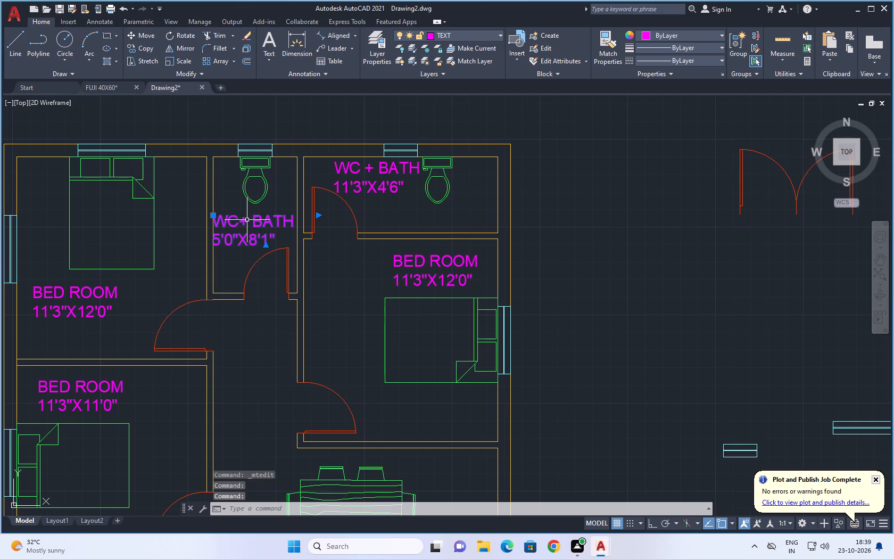
pyautogui.moveTo(247, 220); pyautogui.dragTo(249, 215)
pyautogui.scroll(-1, 341, 338)
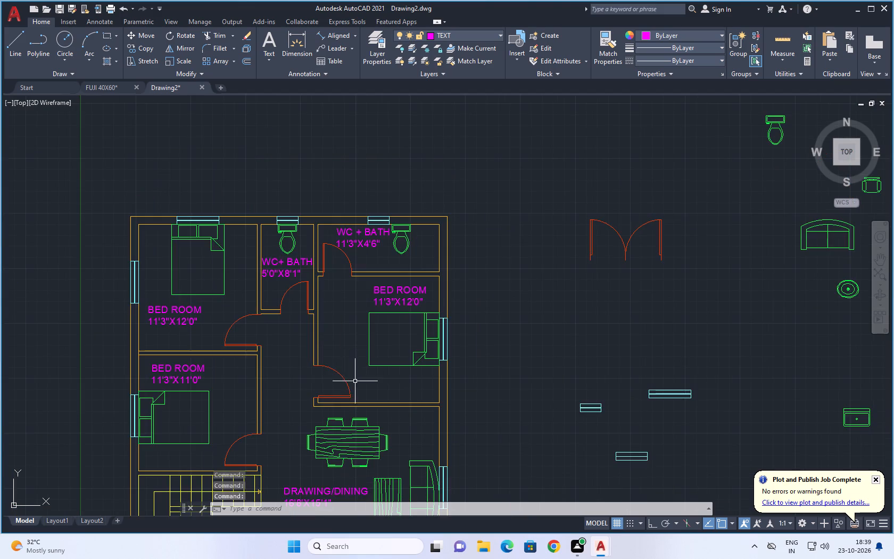
pyautogui.scroll(-1, 355, 381)
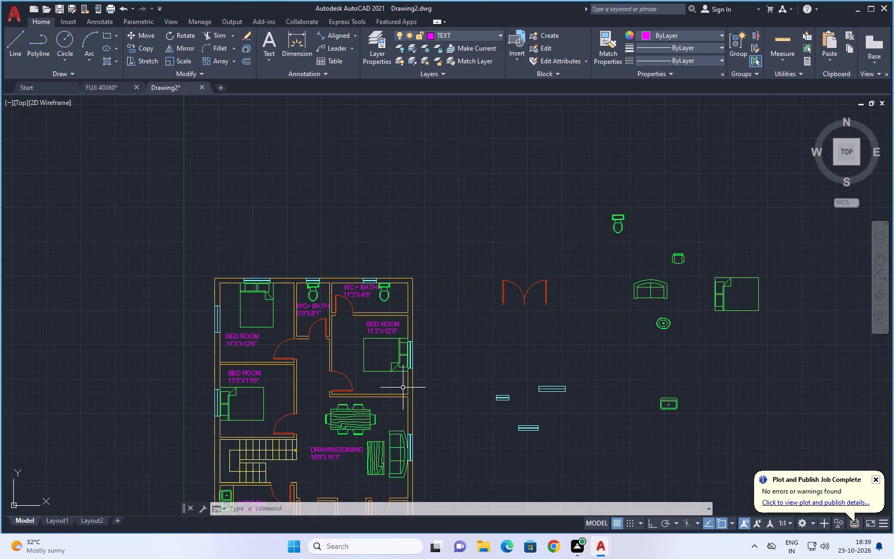
pyautogui.press('Escape')
pyautogui.press('Escape')
# Delete all the spare door, window and furniture pieces lying outside the floor plan.
pyautogui.moveTo(482, 361); pyautogui.dragTo(467, 262, button='middle')
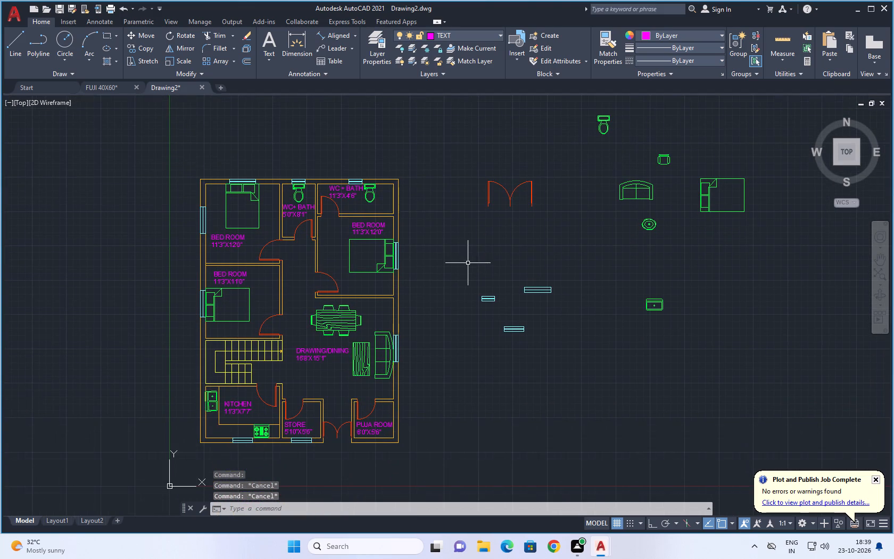
pyautogui.moveTo(542, 347); pyautogui.dragTo(519, 383, button='middle')
pyautogui.moveTo(428, 125); pyautogui.dragTo(557, 201)
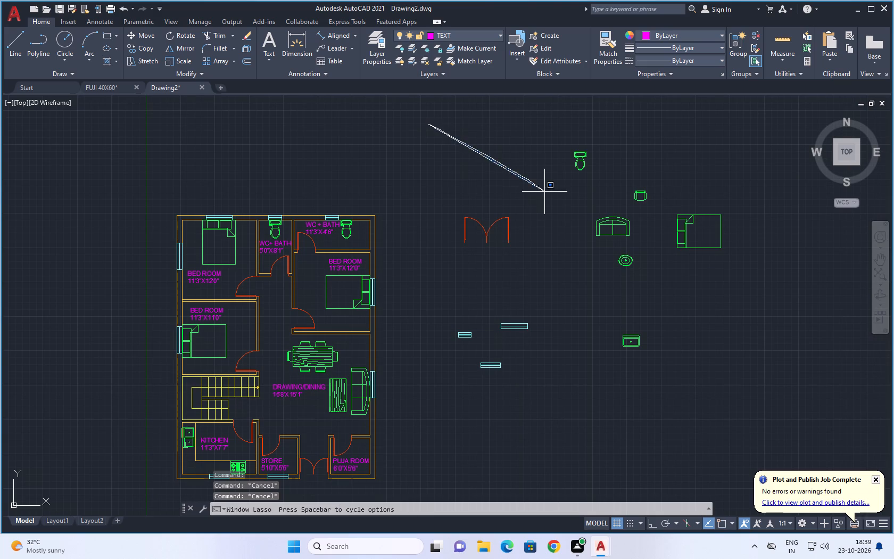
pyautogui.moveTo(557, 201); pyautogui.dragTo(645, 264)
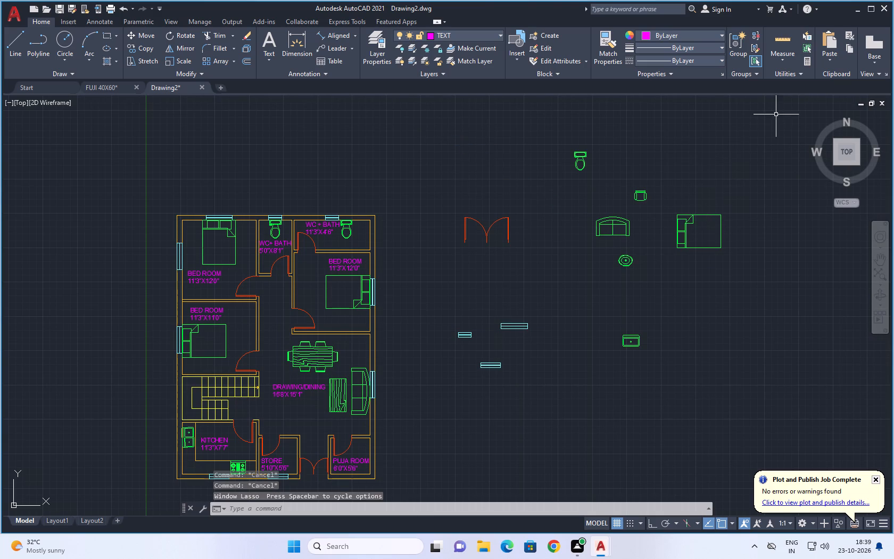
pyautogui.moveTo(782, 120); pyautogui.dragTo(781, 127)
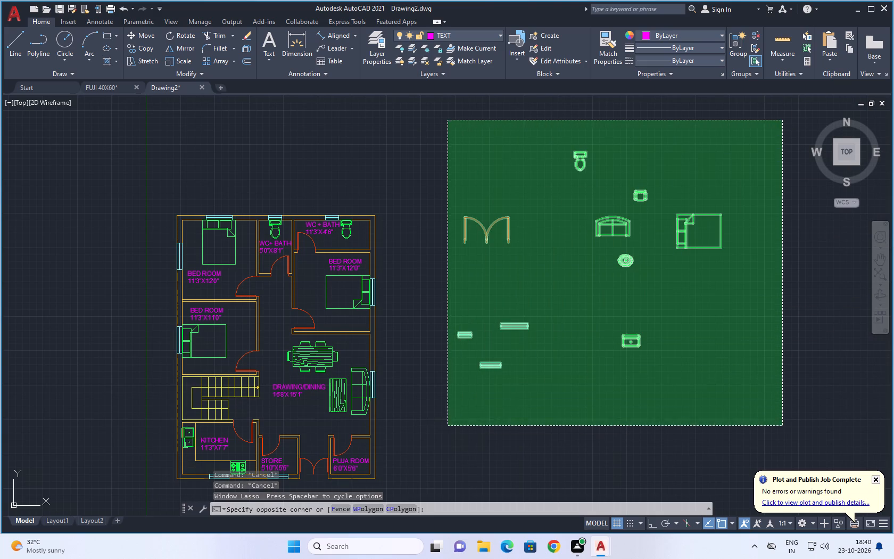
pyautogui.click(448, 426)
pyautogui.press('Delete')
# Check the room sizes with quick measurement, including the bedroom below the wide toilet, against their labels.
pyautogui.scroll(-2, 457, 420)
pyautogui.moveTo(468, 405); pyautogui.dragTo(526, 294, button='middle')
pyautogui.scroll(1, 421, 351)
pyautogui.moveTo(455, 358); pyautogui.dragTo(460, 395, button='middle')
pyautogui.scroll(1, 512, 274)
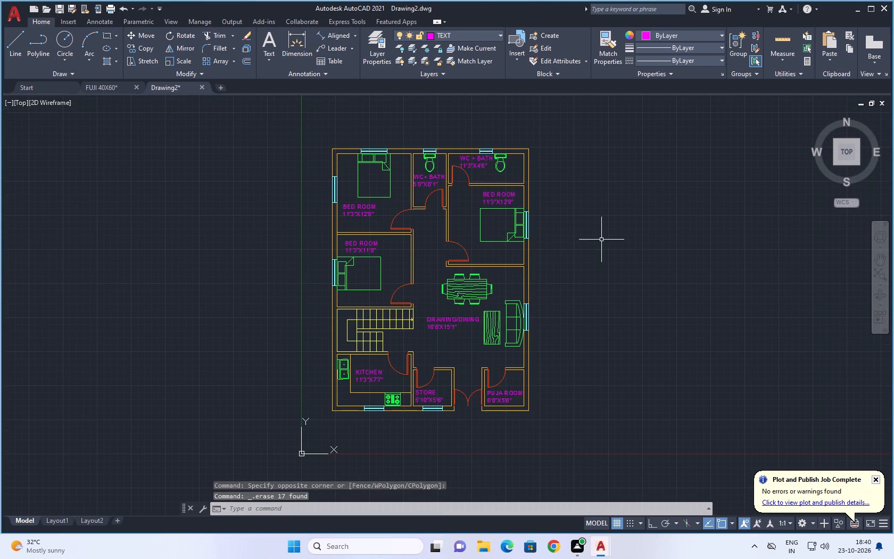
pyautogui.moveTo(599, 225); pyautogui.dragTo(592, 294, button='middle')
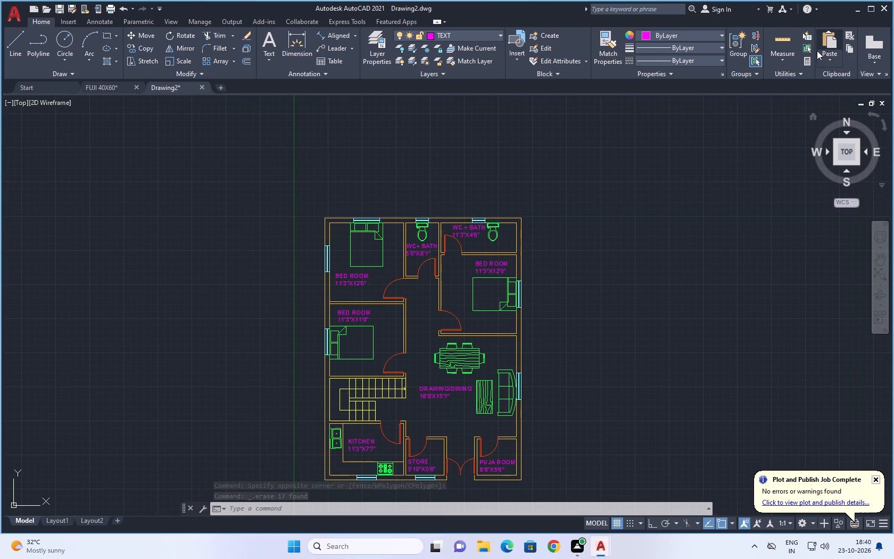
pyautogui.click(787, 43)
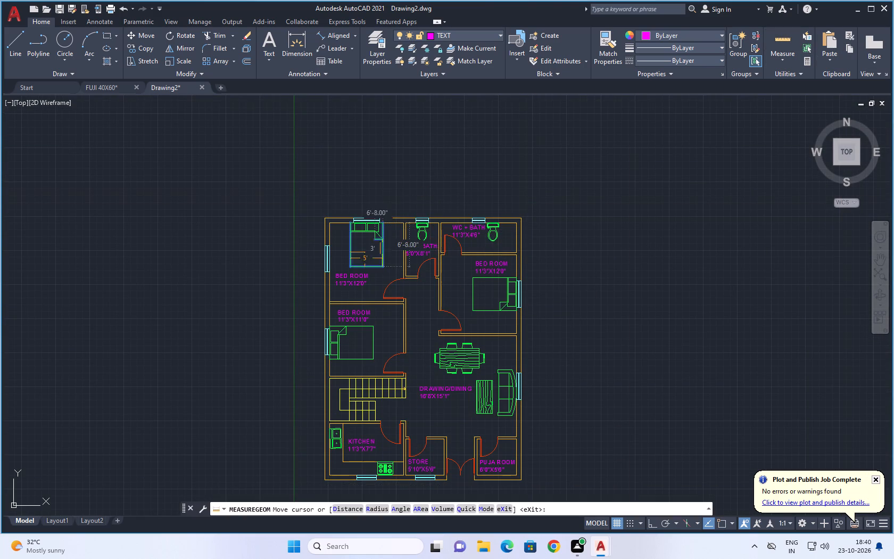
pyautogui.scroll(2, 362, 284)
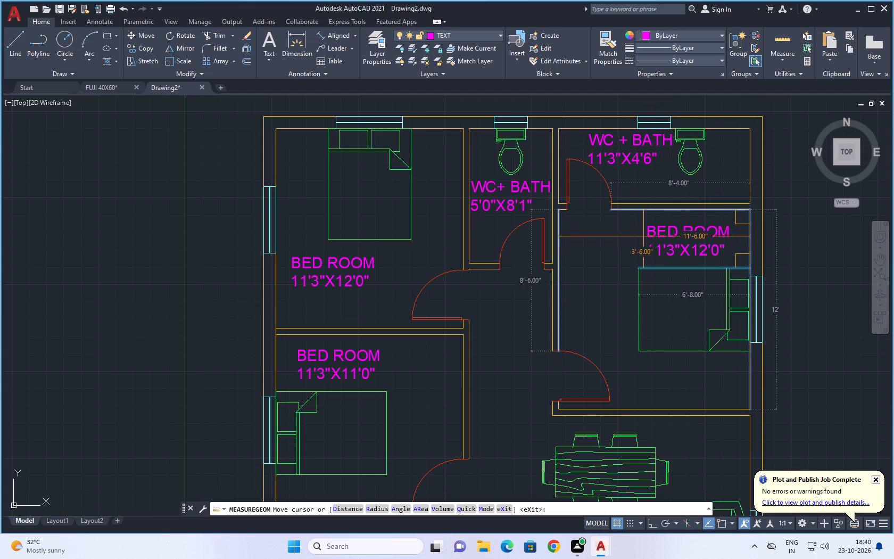
pyautogui.scroll(-1, 633, 332)
pyautogui.moveTo(634, 336); pyautogui.dragTo(634, 334, button='middle')
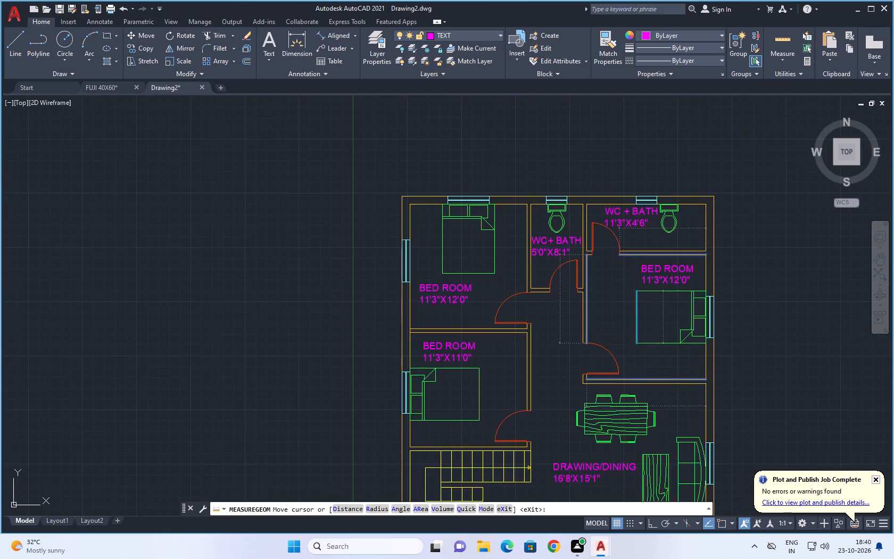
pyautogui.moveTo(634, 334); pyautogui.dragTo(617, 206, button='middle')
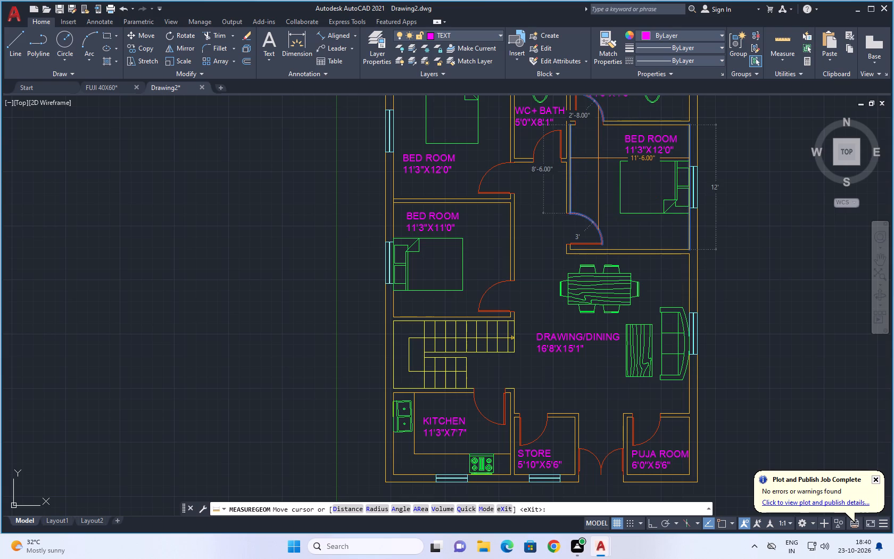
pyautogui.press('Escape')
pyautogui.press('Escape')
# Correct the dimension line of the wide toilet's WC + BATH label to 11'6"X4'6".
pyautogui.moveTo(598, 158); pyautogui.dragTo(535, 308, button='middle')
pyautogui.scroll(3, 535, 258)
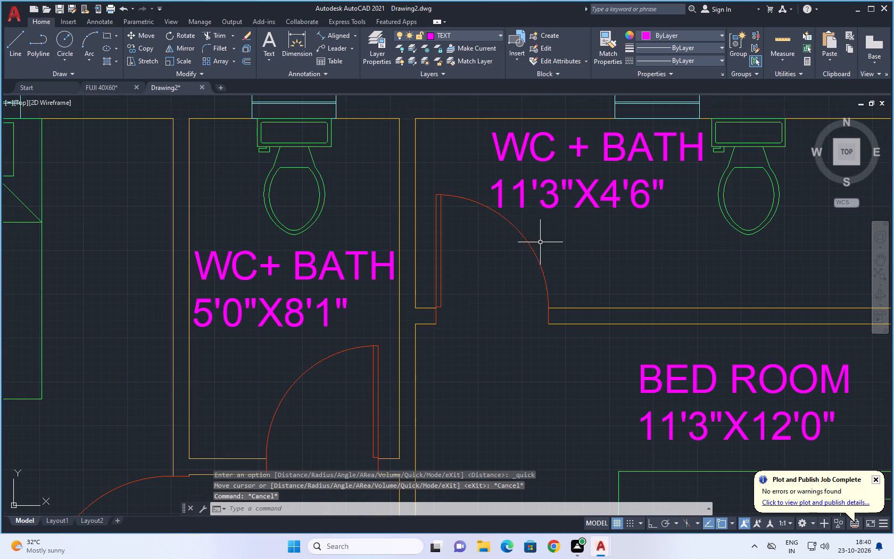
pyautogui.doubleClick(551, 187)
pyautogui.press('Escape')
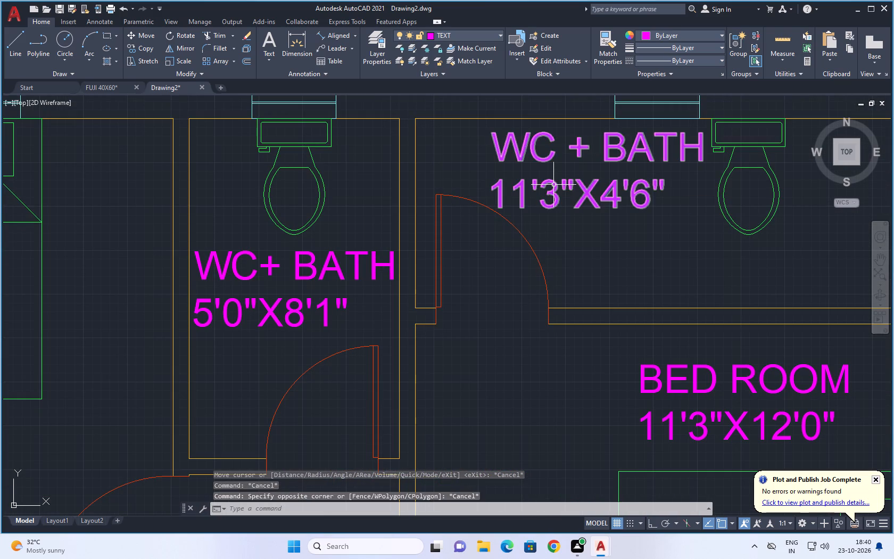
pyautogui.doubleClick(553, 184)
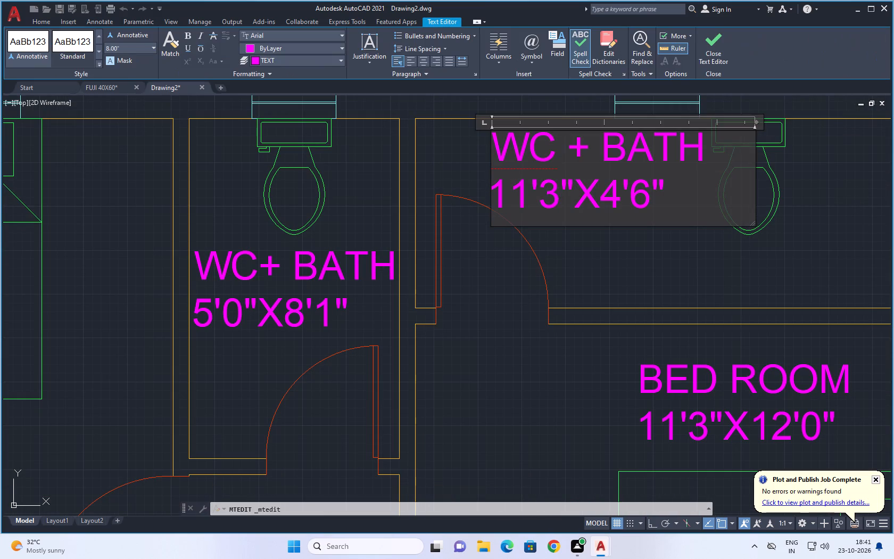
pyautogui.press('BackSpace')
pyautogui.press('6')
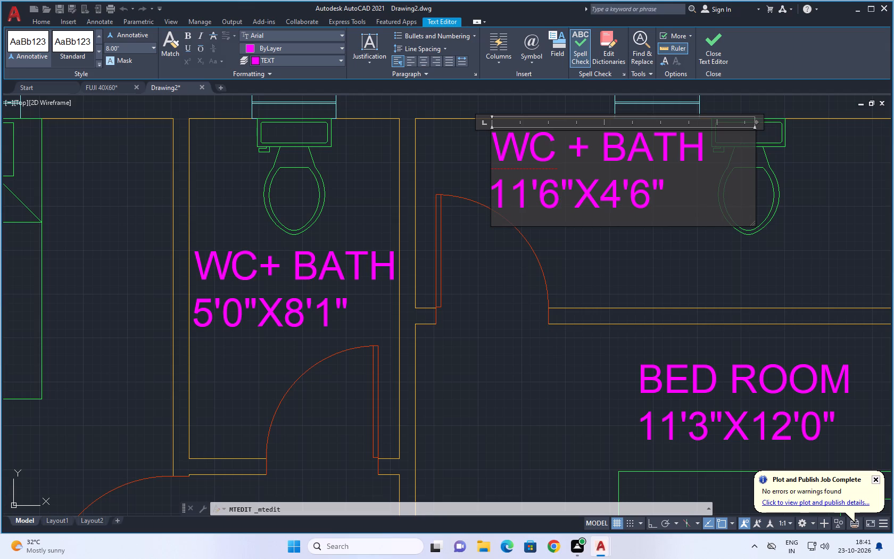
pyautogui.click(517, 376)
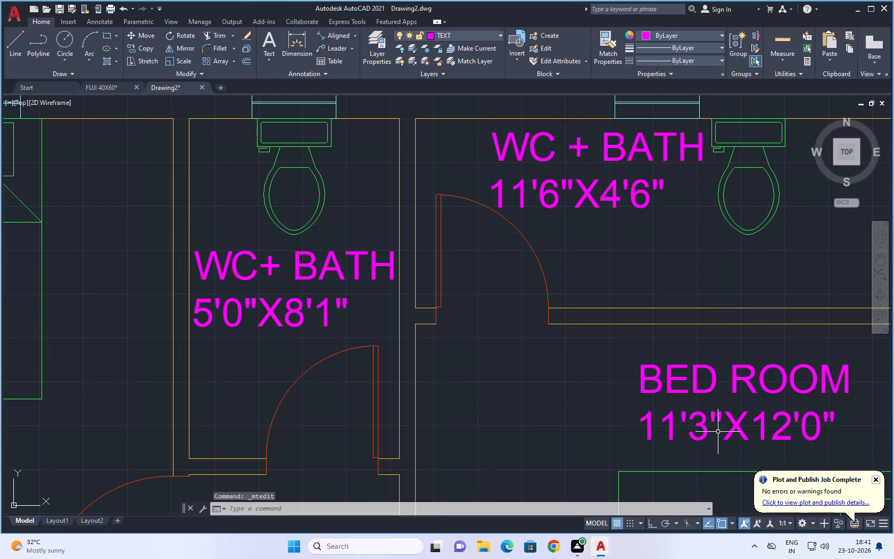
# Correct the dimension line of the BED ROOM label below the wide toilet to 11'6"X12'0".
pyautogui.doubleClick(705, 429)
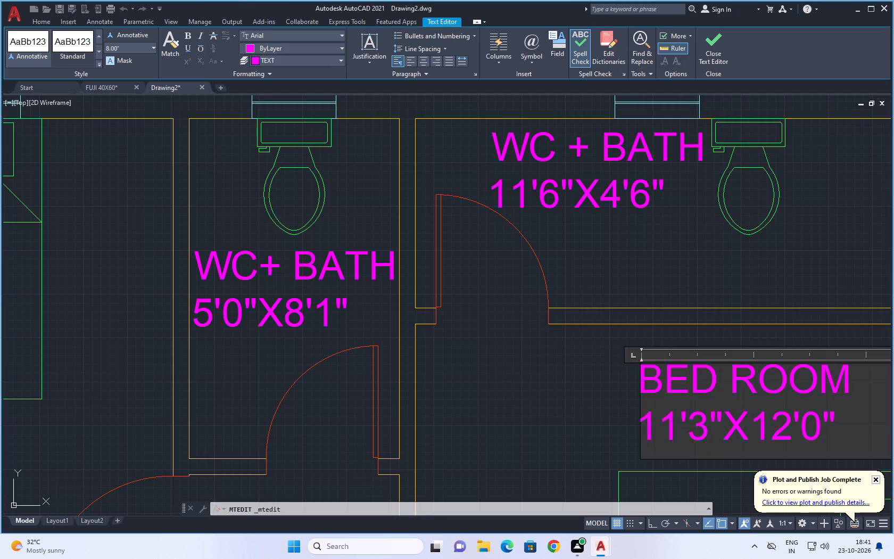
pyautogui.press('BackSpace')
pyautogui.press('6')
pyautogui.click(561, 380)
pyautogui.scroll(-3, 556, 405)
pyautogui.moveTo(554, 422); pyautogui.dragTo(556, 176, button='middle')
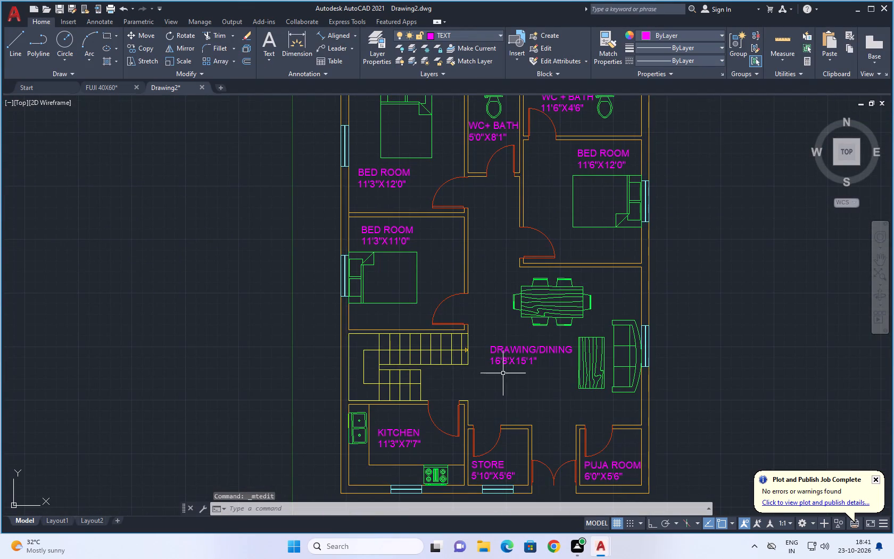
# Measure the drawing/dining room and correct the dimension line of its label to 16'10.5"X15'1".
pyautogui.click(787, 38)
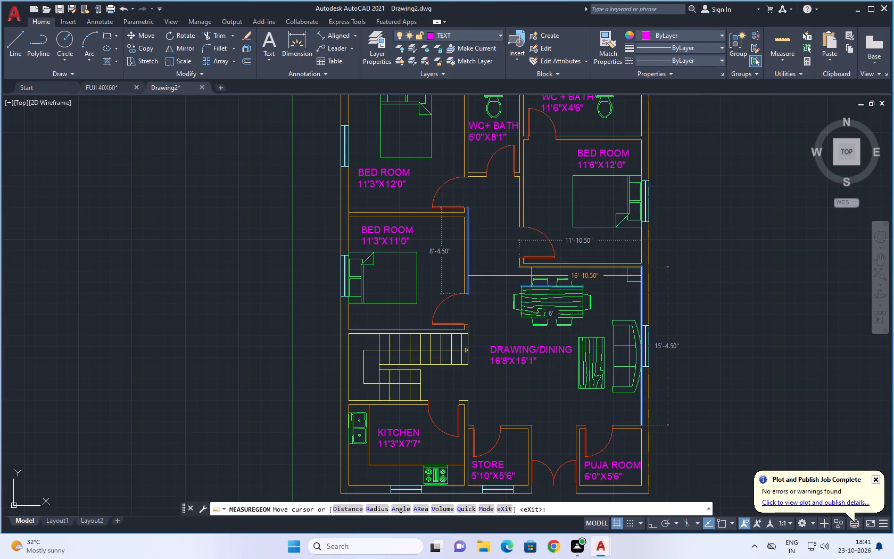
pyautogui.press('Escape')
pyautogui.scroll(1, 508, 360)
pyautogui.press('Escape')
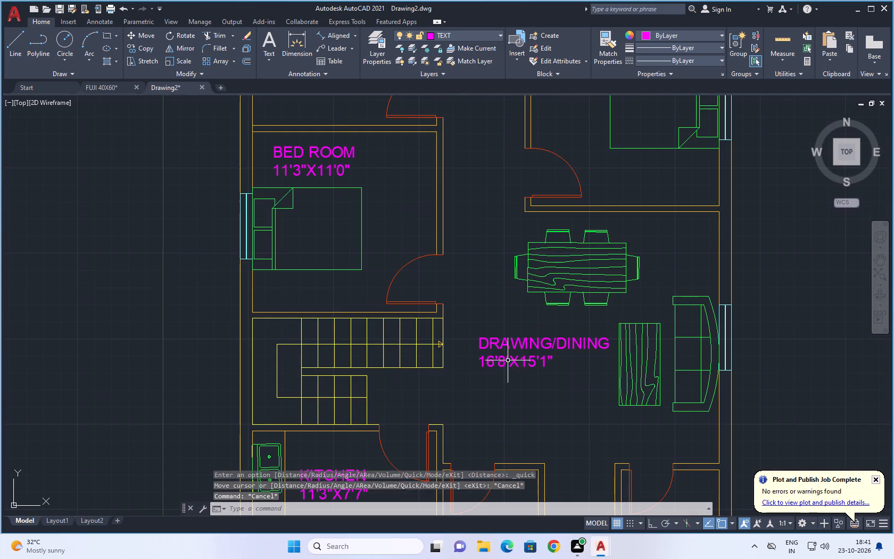
pyautogui.press('Escape')
pyautogui.doubleClick(503, 363)
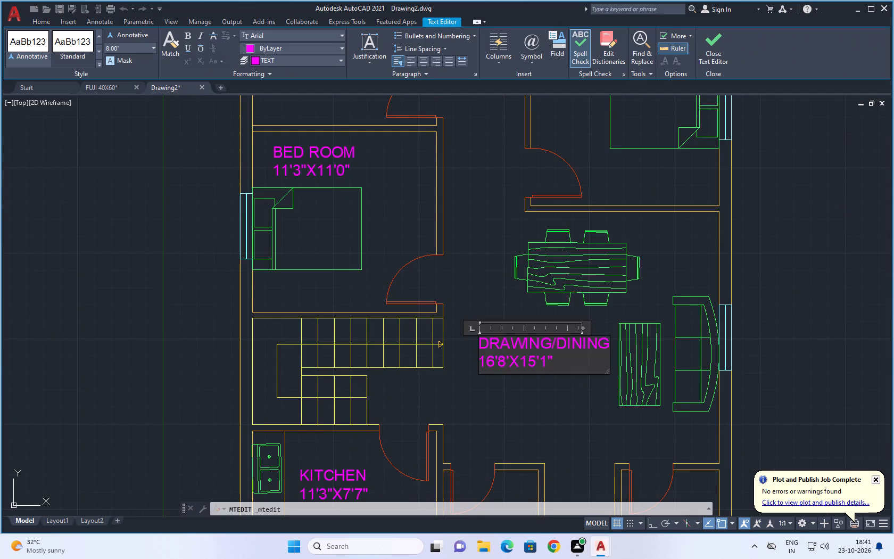
pyautogui.press('BackSpace')
pyautogui.write('10.5')
pyautogui.press("'")
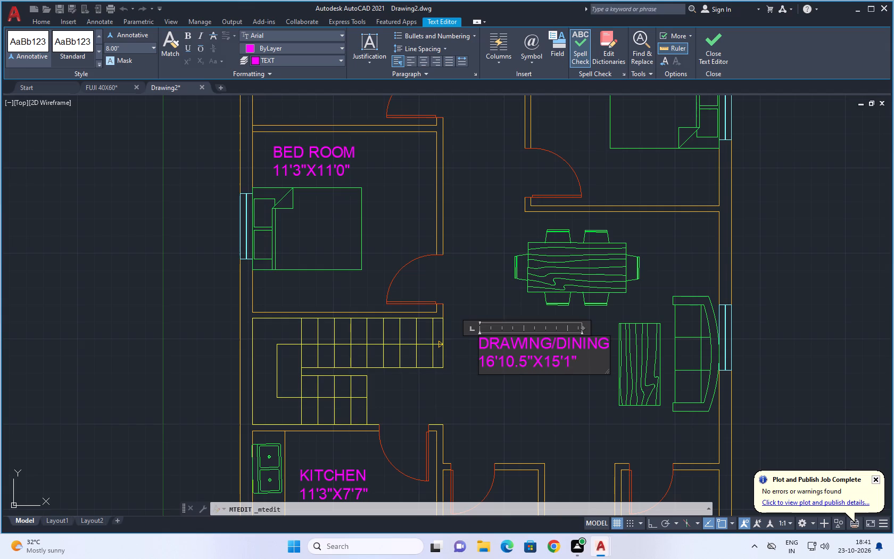
pyautogui.click(536, 404)
# Check the sizes of the store, entrance and puja room with quick measurement against their labels.
pyautogui.scroll(-1, 552, 407)
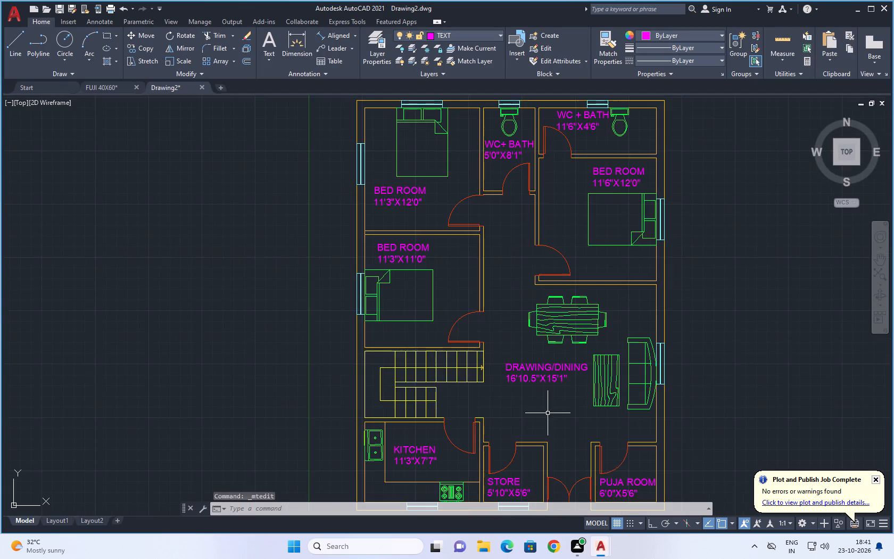
pyautogui.moveTo(544, 412); pyautogui.dragTo(516, 313, button='middle')
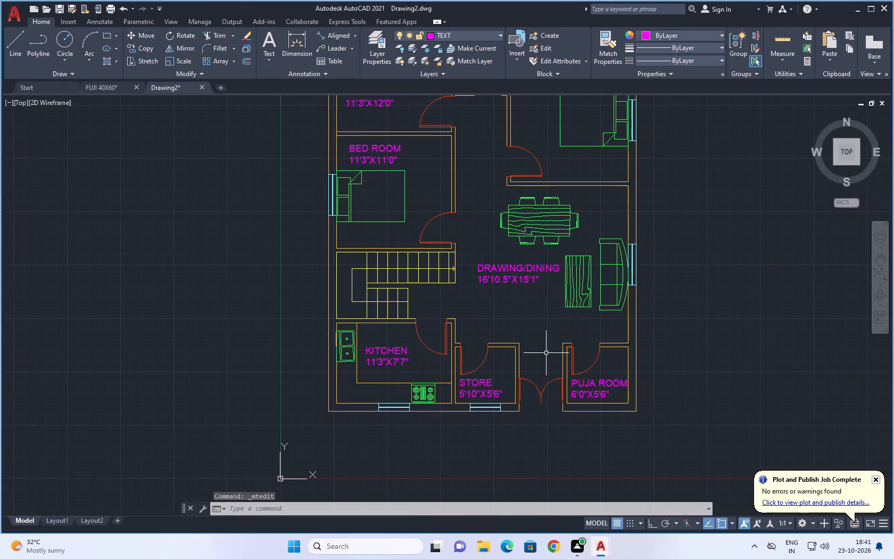
pyautogui.click(783, 42)
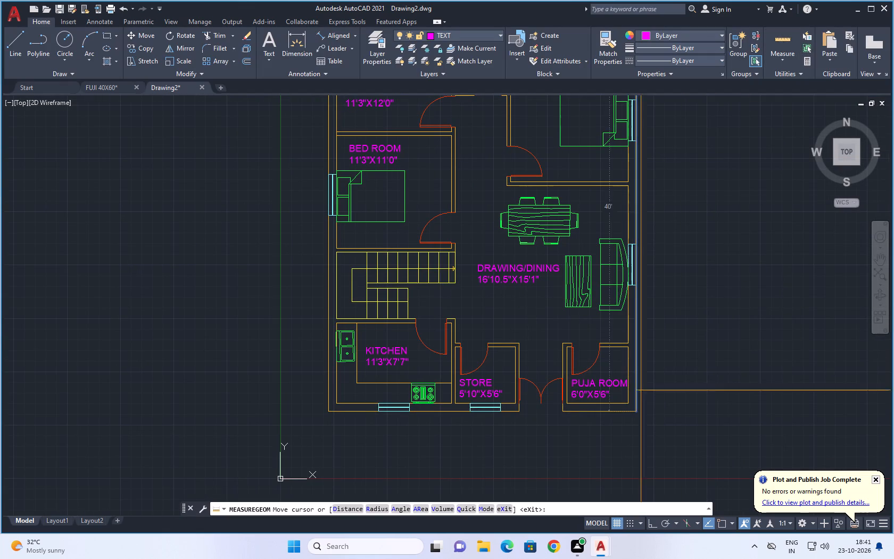
pyautogui.scroll(3, 620, 387)
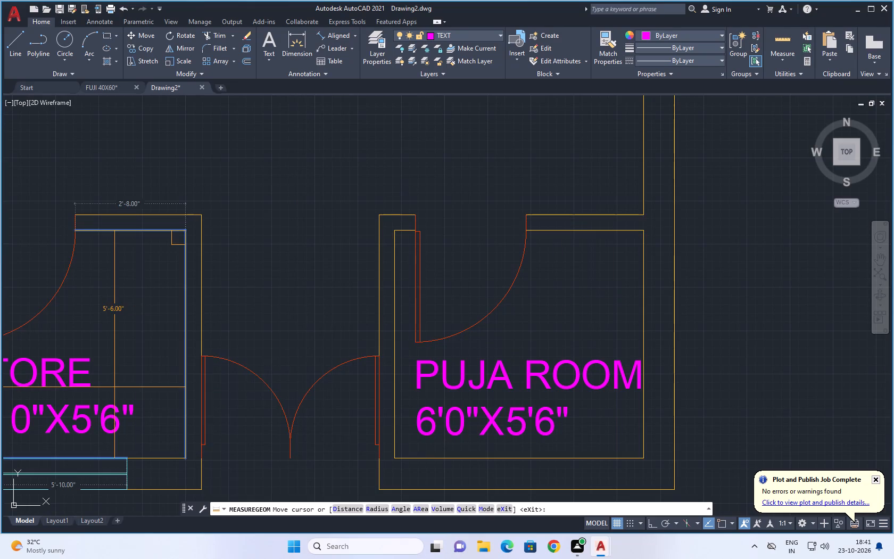
pyautogui.scroll(-1, 114, 387)
pyautogui.moveTo(118, 387); pyautogui.dragTo(382, 389, button='middle')
pyautogui.scroll(-1, 125, 389)
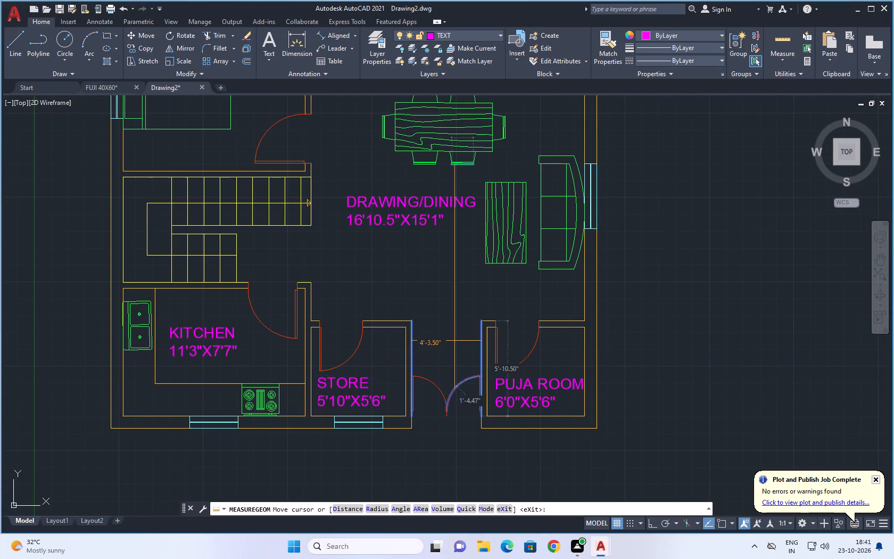
pyautogui.scroll(-2, 470, 341)
pyautogui.scroll(-1, 539, 339)
pyautogui.moveTo(622, 303); pyautogui.dragTo(623, 336, button='middle')
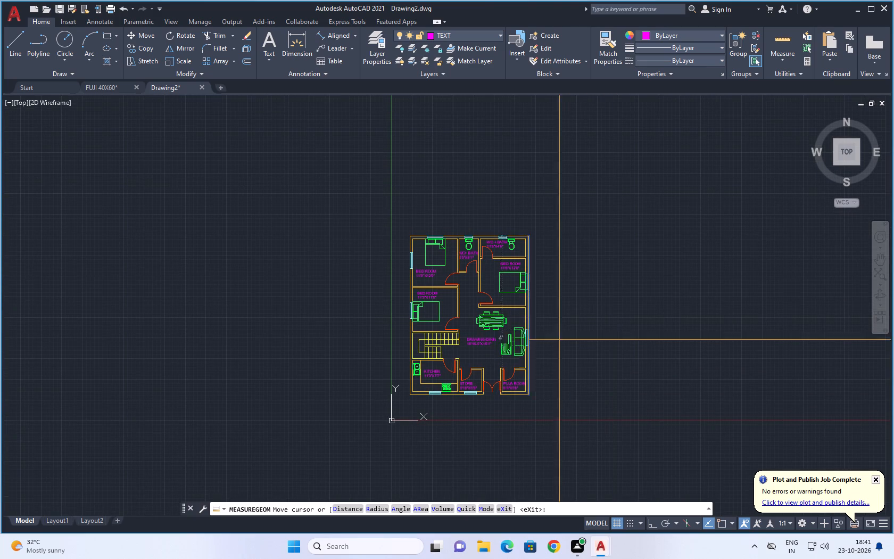
pyautogui.press('Escape')
pyautogui.press('Escape')
# Add an aligned dimension over the full height of the plan's right outer wall, with its dimension line outside the plan.
pyautogui.moveTo(629, 298); pyautogui.dragTo(626, 281, button='middle')
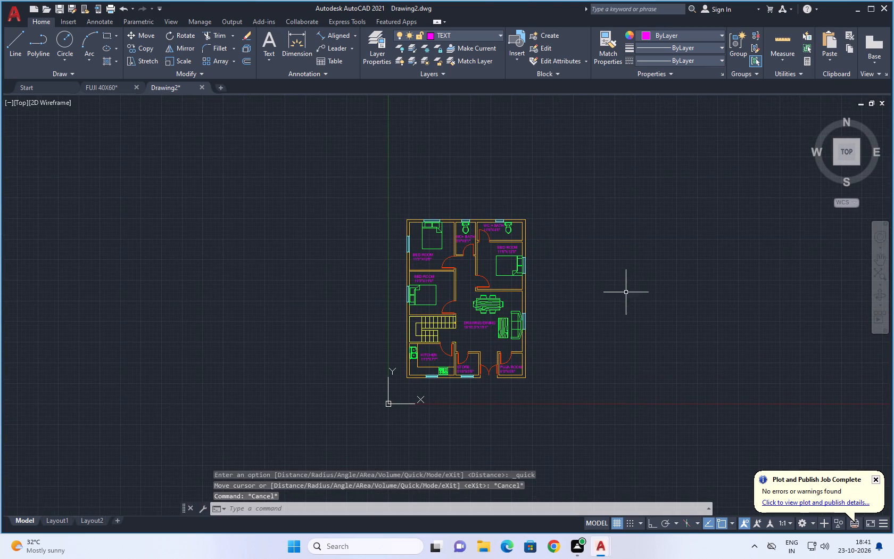
pyautogui.moveTo(619, 310); pyautogui.dragTo(713, 268, button='middle')
pyautogui.press('Escape')
pyautogui.press('Escape')
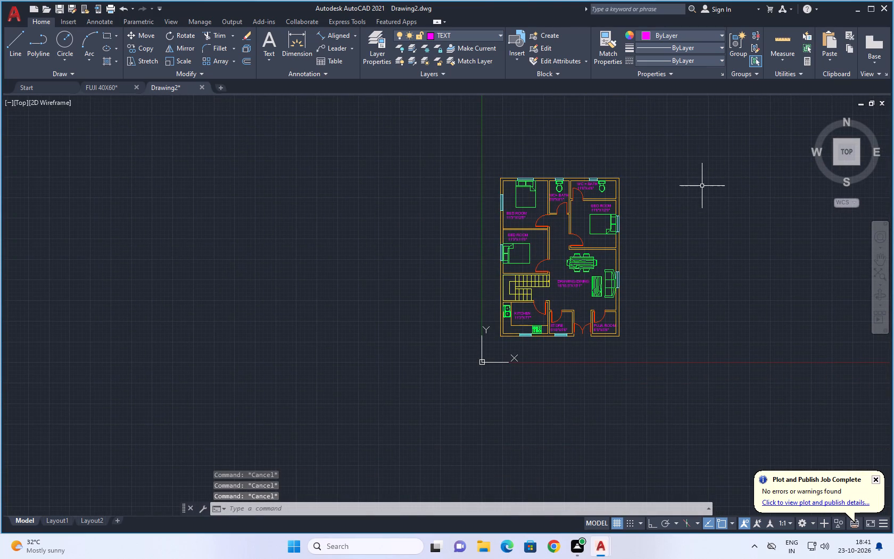
pyautogui.click(327, 32)
pyautogui.scroll(3, 631, 164)
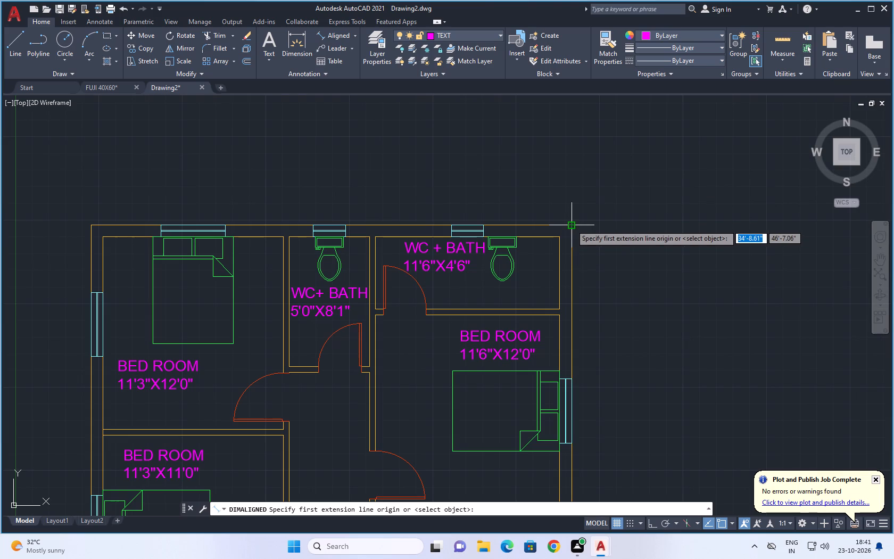
pyautogui.click(571, 225)
pyautogui.scroll(-2, 623, 376)
pyautogui.moveTo(618, 400); pyautogui.dragTo(560, 124, button='middle')
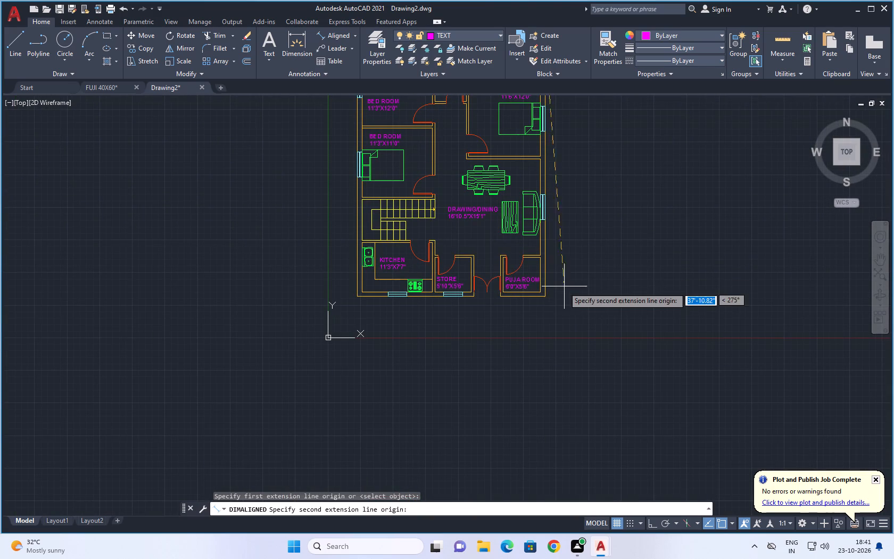
pyautogui.click(547, 299)
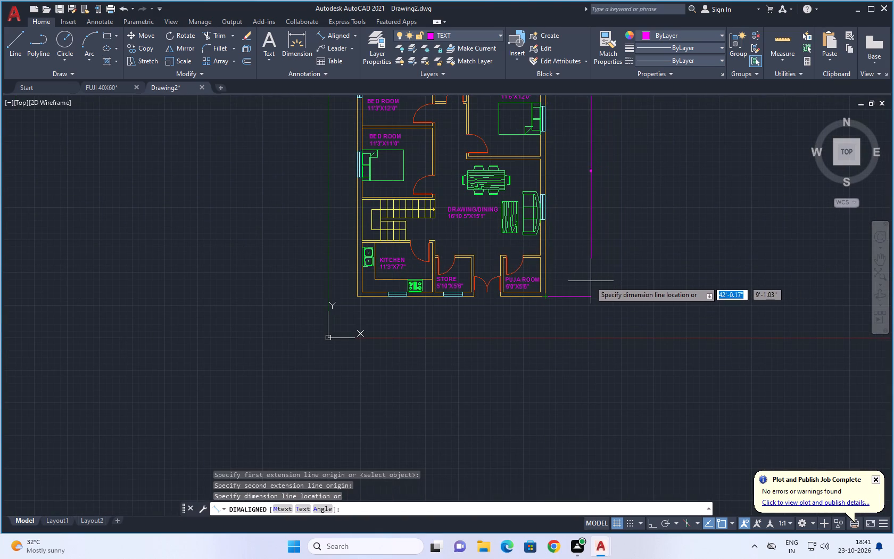
pyautogui.click(578, 279)
# Add an aligned dimension across the full width of the plan's top outer wall, with its dimension line above the plan.
pyautogui.scroll(-3, 584, 290)
pyautogui.moveTo(643, 232); pyautogui.dragTo(631, 340, button='middle')
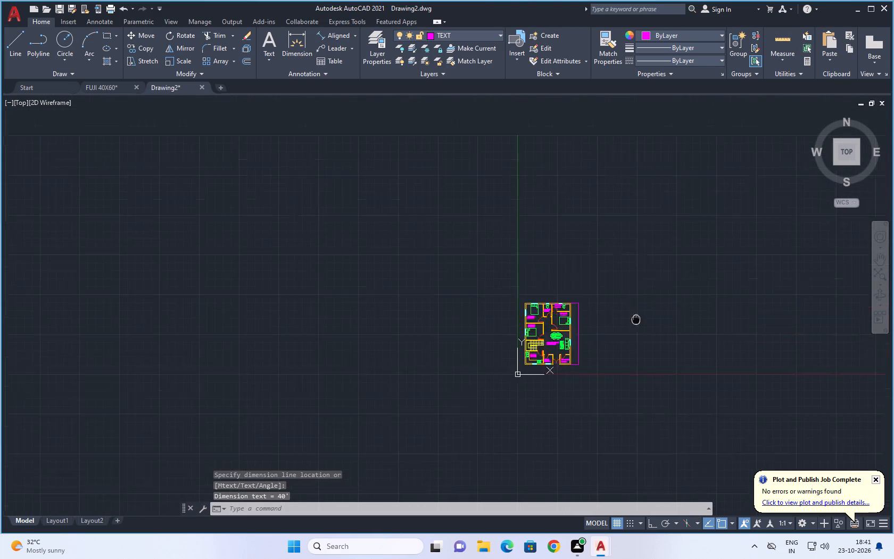
pyautogui.moveTo(631, 340); pyautogui.dragTo(627, 346, button='middle')
pyautogui.scroll(4, 531, 349)
pyautogui.press('space')
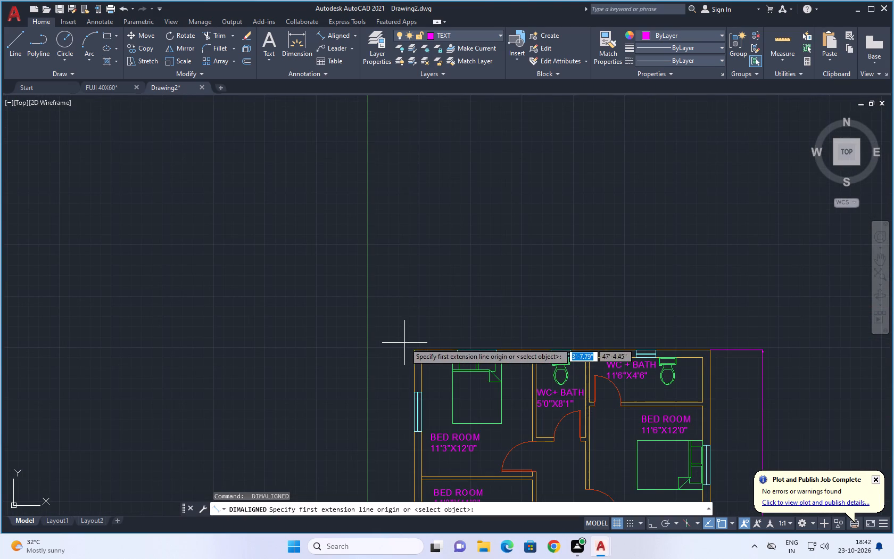
pyautogui.click(413, 349)
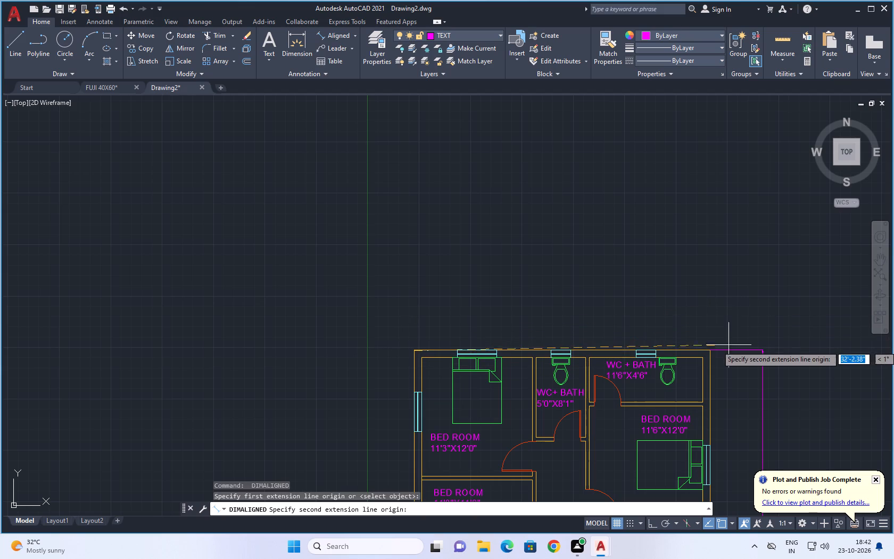
pyautogui.click(709, 351)
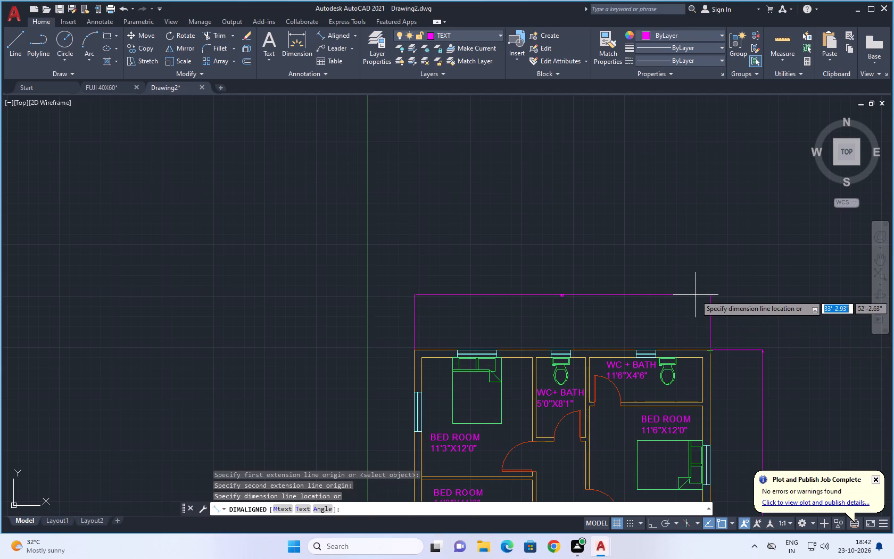
pyautogui.click(696, 295)
pyautogui.press('Escape')
# Set the text height of both overall dimensions to 12 inches.
pyautogui.moveTo(755, 303); pyautogui.dragTo(698, 215, button='middle')
pyautogui.scroll(1, 699, 217)
pyautogui.press('Escape')
pyautogui.press('Escape')
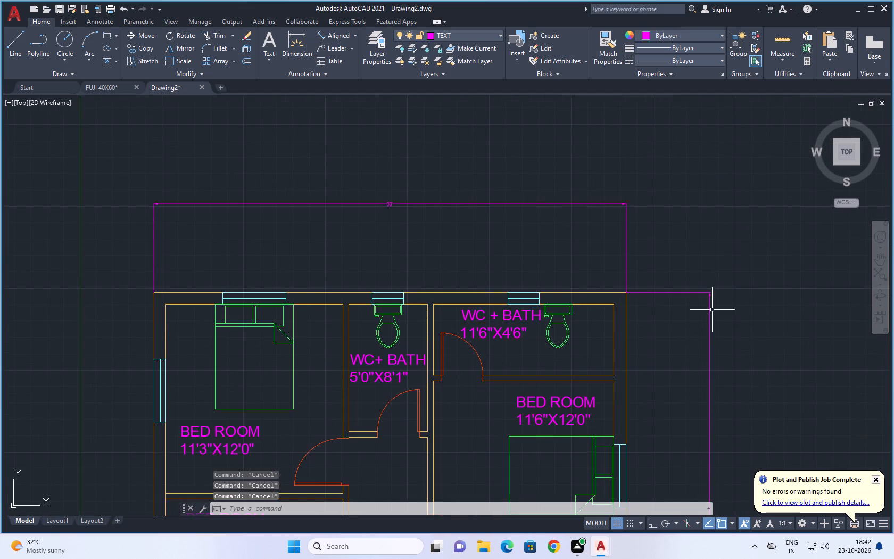
pyautogui.click(708, 313)
pyautogui.click(532, 203)
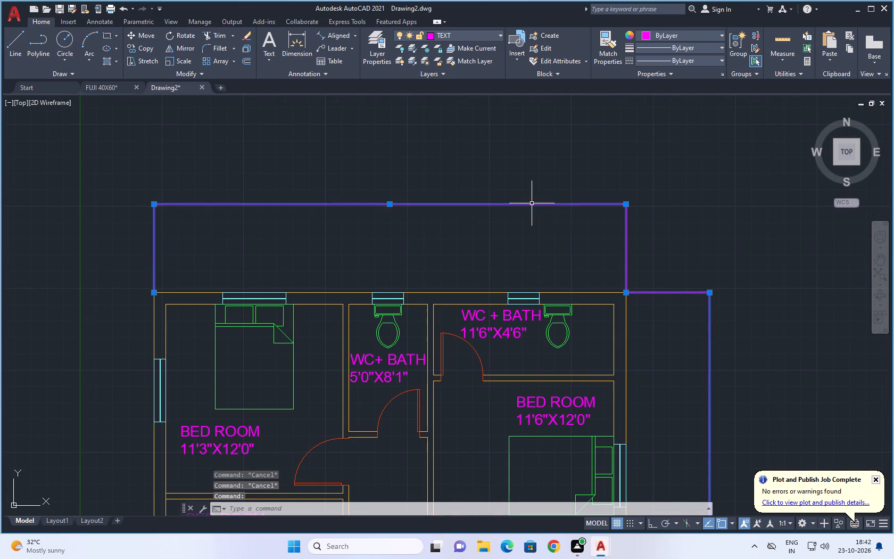
pyautogui.rightClick(511, 157)
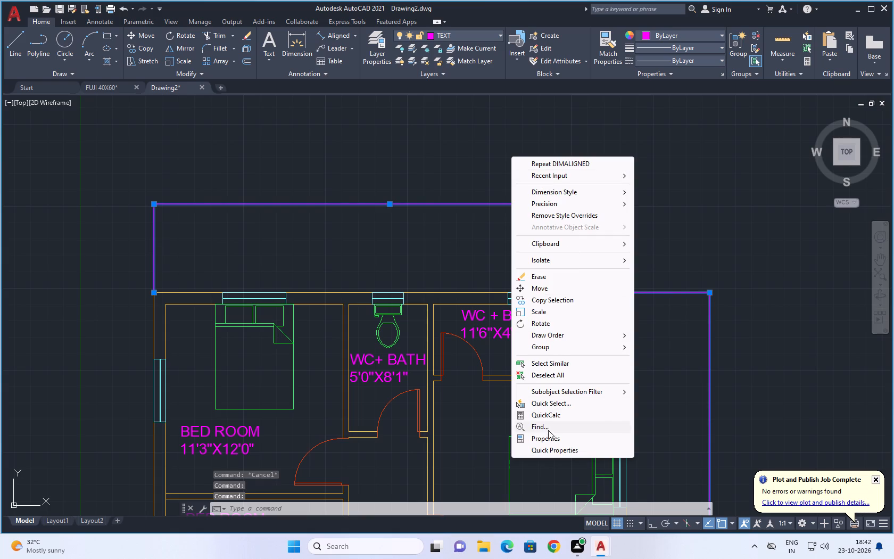
pyautogui.click(547, 437)
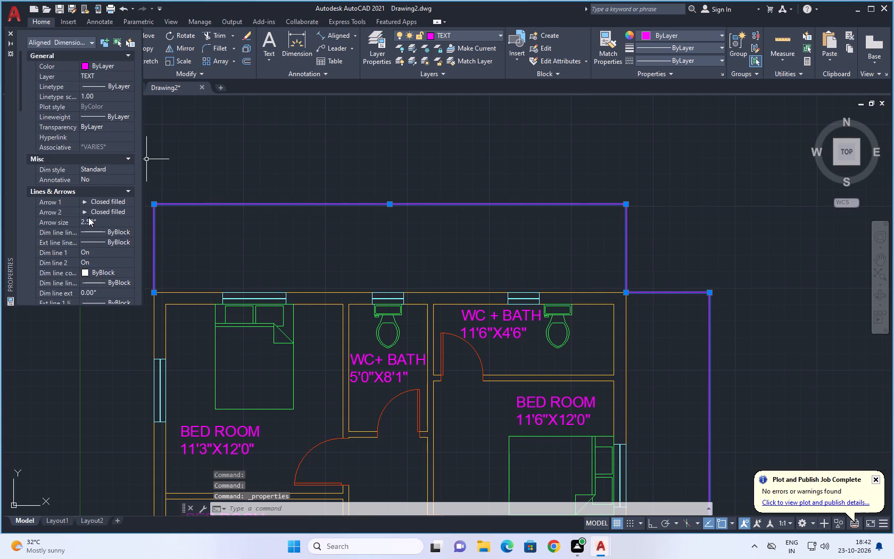
pyautogui.scroll(-3, 96, 233)
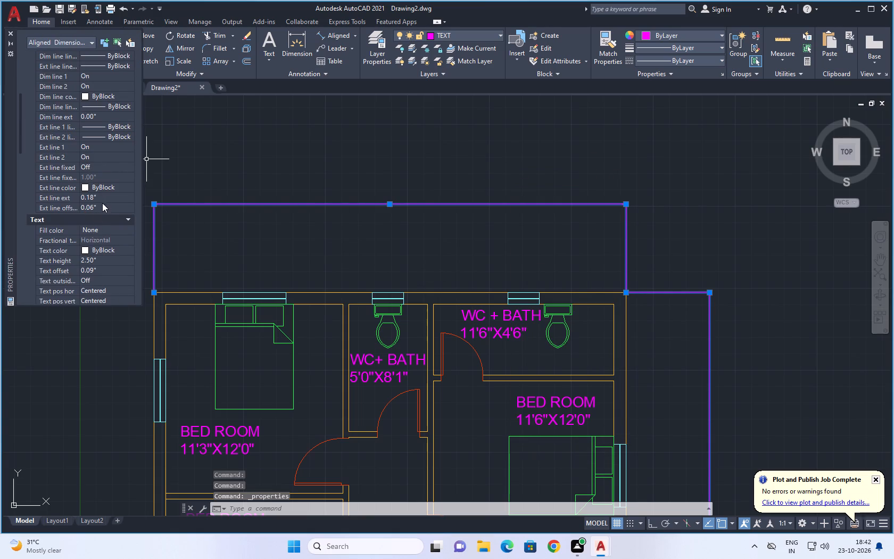
pyautogui.scroll(-1, 100, 231)
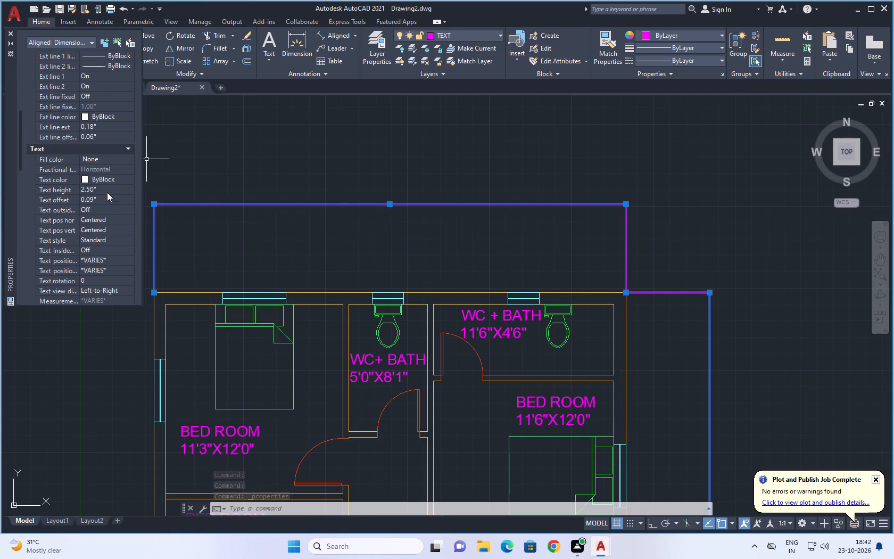
pyautogui.click(107, 190)
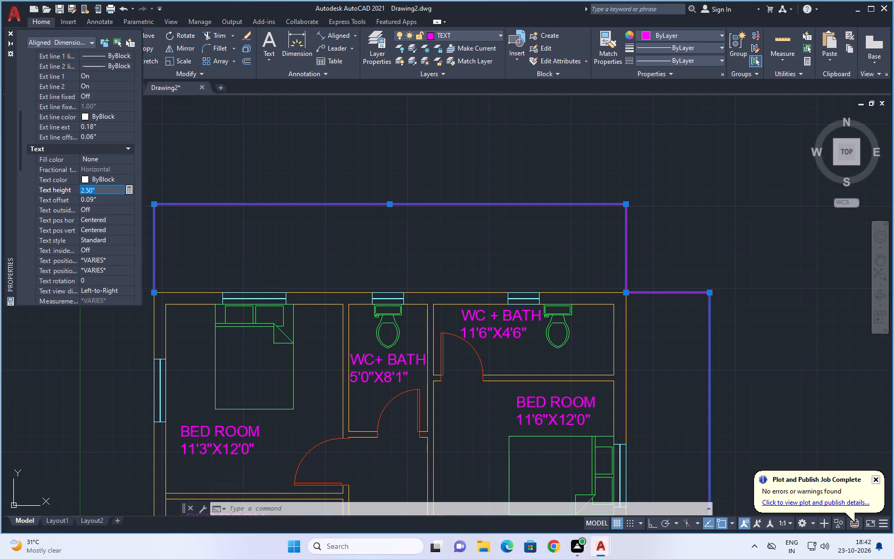
pyautogui.write('12')
pyautogui.press('Return')
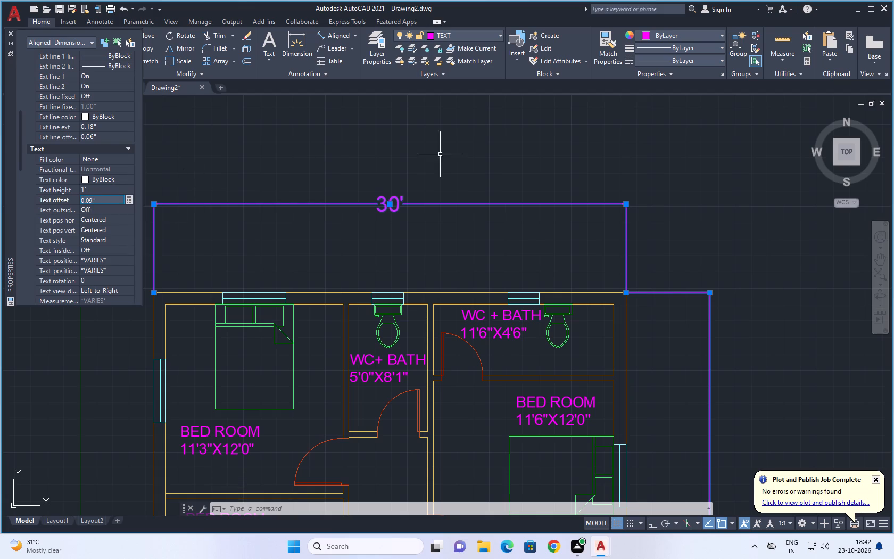
pyautogui.press('Escape')
pyautogui.press('Escape')
# Copy the KITCHEN label to the empty space outside the plan, below the main entrance.
pyautogui.scroll(-3, 549, 196)
pyautogui.moveTo(650, 277); pyautogui.dragTo(627, 219, button='middle')
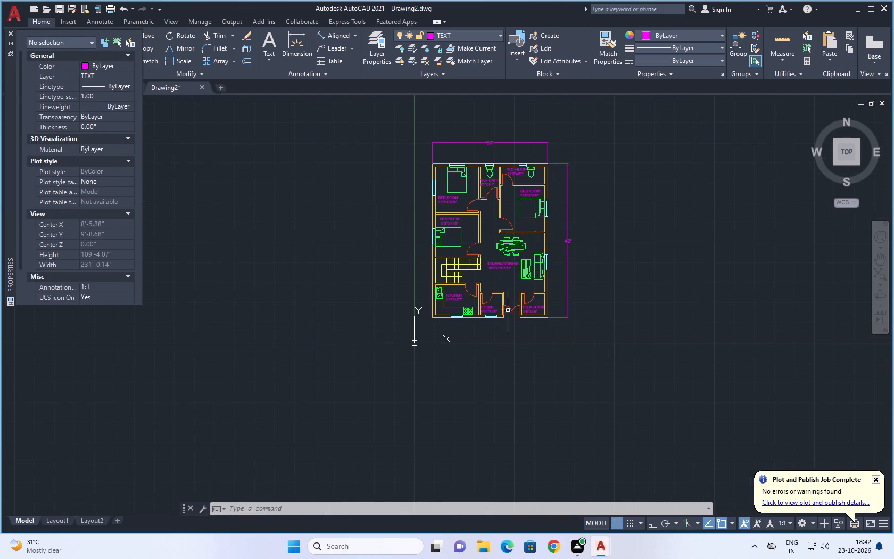
pyautogui.scroll(3, 491, 318)
pyautogui.scroll(-1, 517, 306)
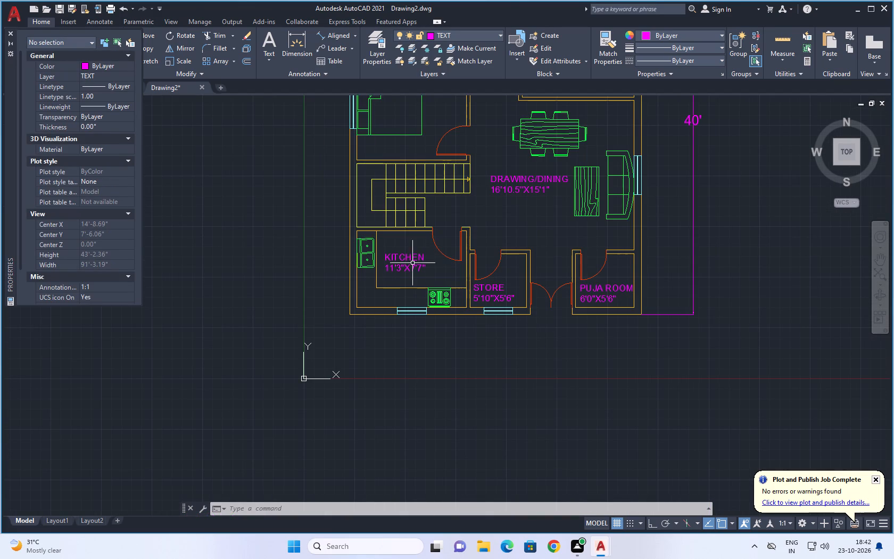
pyautogui.scroll(-1, 424, 271)
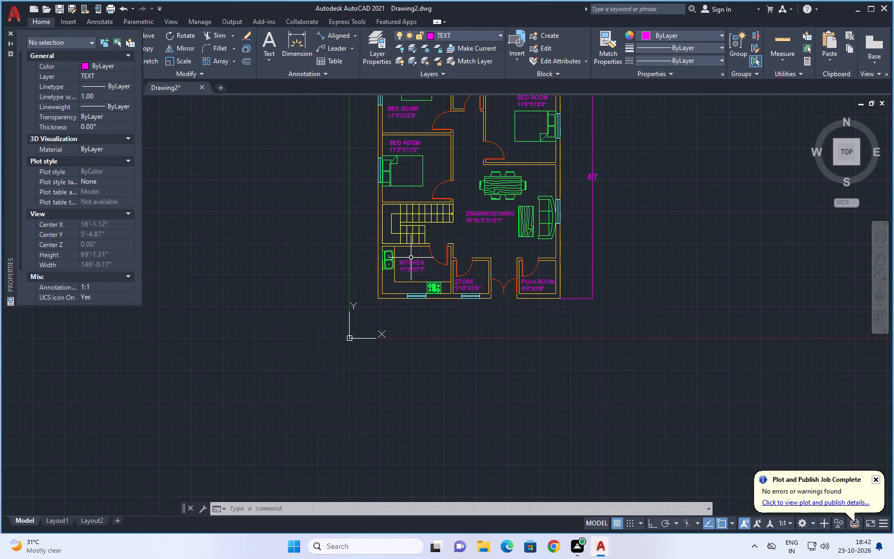
pyautogui.click(413, 262)
pyautogui.press('c')
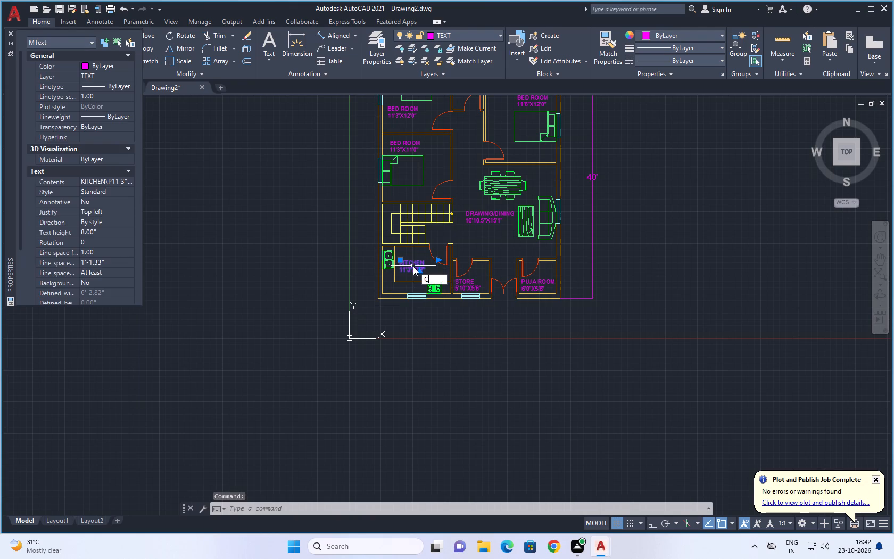
pyautogui.press('o')
pyautogui.press('space')
pyautogui.scroll(3, 399, 259)
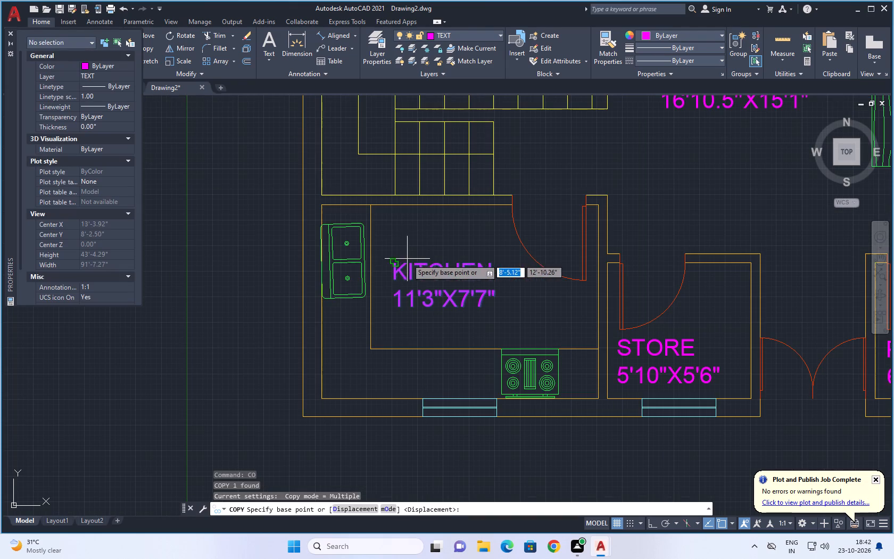
pyautogui.click(393, 261)
pyautogui.scroll(-1, 526, 414)
pyautogui.moveTo(512, 403); pyautogui.dragTo(448, 256, button='middle')
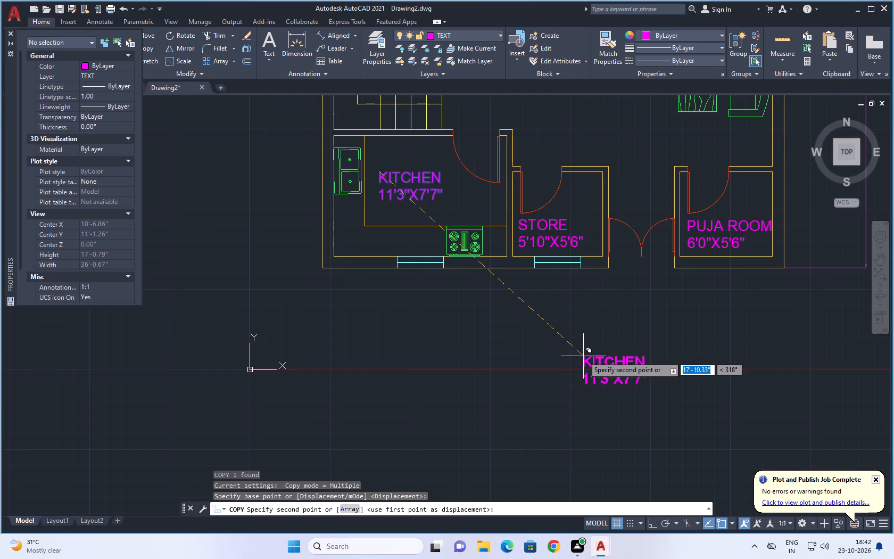
pyautogui.click(583, 356)
pyautogui.scroll(-3, 590, 401)
pyautogui.moveTo(609, 416); pyautogui.dragTo(548, 416, button='middle')
pyautogui.press('Escape')
pyautogui.press('Escape')
pyautogui.press('Escape')
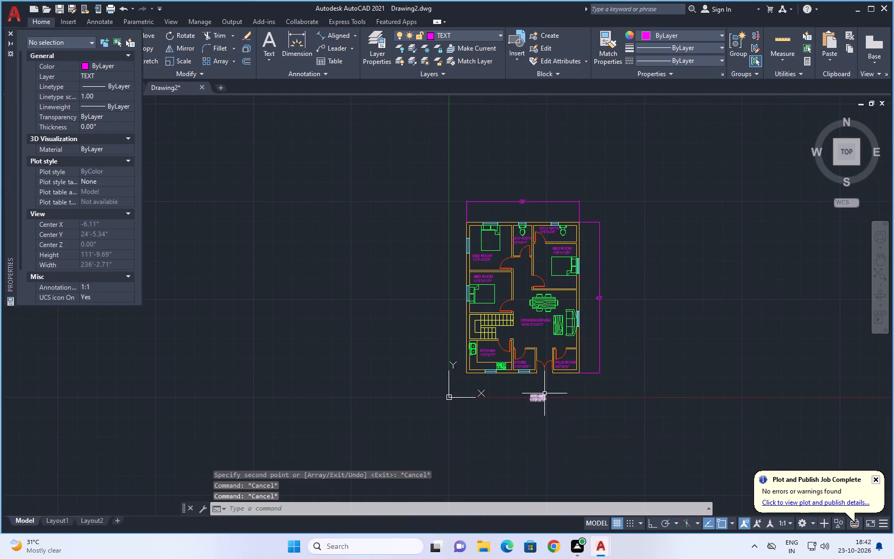
# Replace the copied KITCHEN label's text below the entrance with RESIDENTIAL FLOOR PLAN and widen its text frame to fit one line.
pyautogui.scroll(3, 544, 399)
pyautogui.doubleClick(539, 386)
pyautogui.click(554, 398)
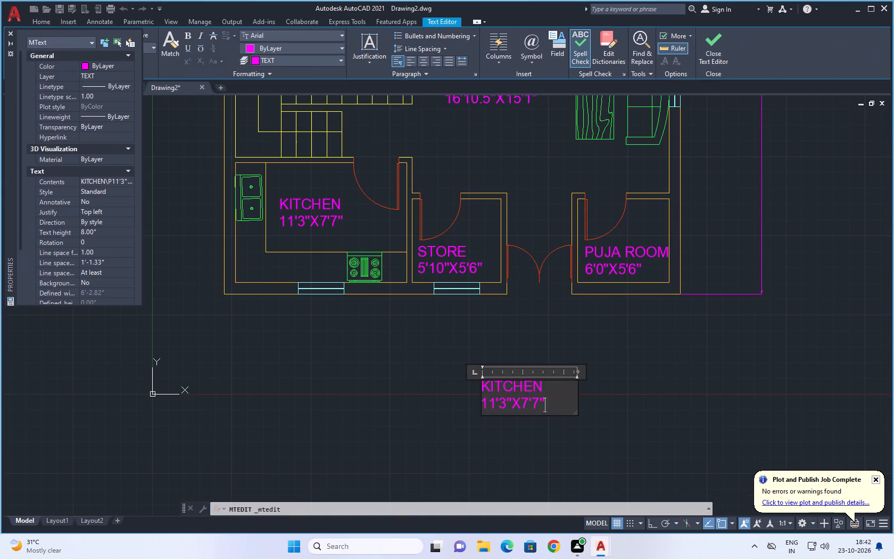
pyautogui.press('BackSpace')
pyautogui.press('BackSpace')
pyautogui.press('BackSpace')
pyautogui.press('BackSpace')
pyautogui.press('BackSpace')
pyautogui.press('BackSpace')
pyautogui.press('BackSpace')
pyautogui.press('BackSpace')
pyautogui.press('BackSpace')
pyautogui.press('BackSpace')
pyautogui.press('BackSpace')
pyautogui.press('BackSpace')
pyautogui.press('BackSpace')
pyautogui.press('BackSpace')
pyautogui.press('BackSpace')
pyautogui.press('BackSpace')
pyautogui.press('BackSpace')
pyautogui.press('BackSpace')
pyautogui.press('BackSpace')
pyautogui.press('BackSpace')
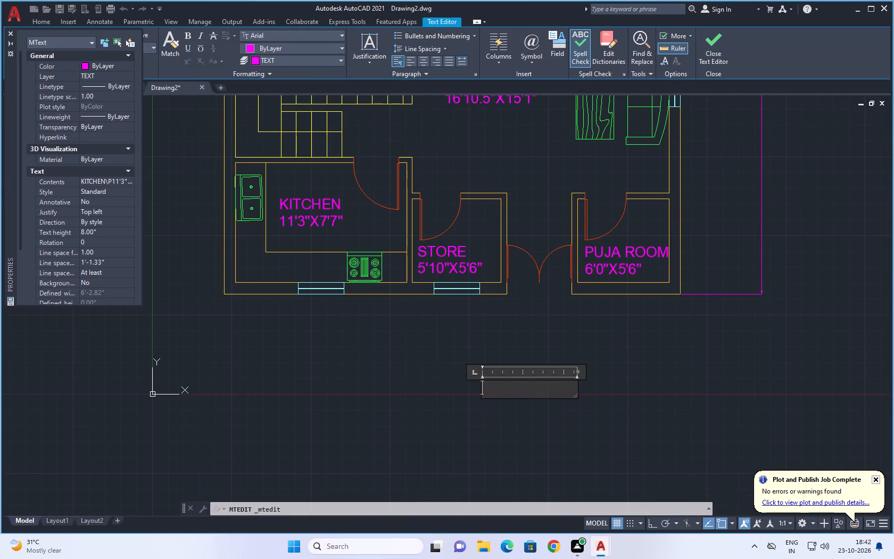
pyautogui.write('RESIDENT')
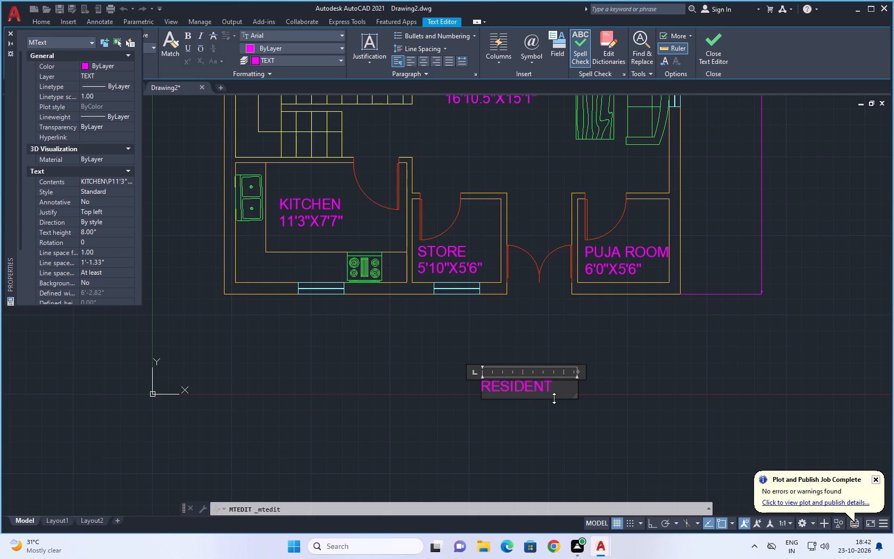
pyautogui.write('IAL')
pyautogui.press('space')
pyautogui.write('FLOOR')
pyautogui.press('space')
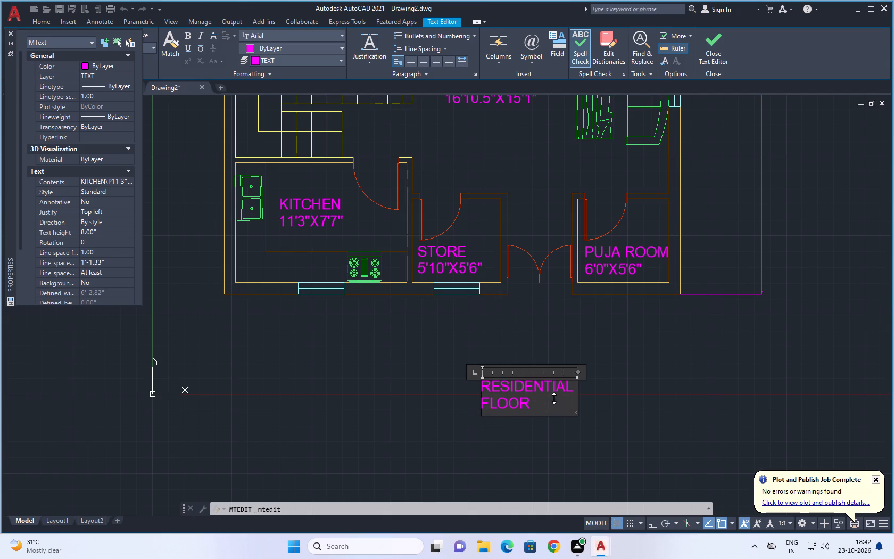
pyautogui.write('PLAN')
pyautogui.moveTo(578, 372); pyautogui.dragTo(622, 372)
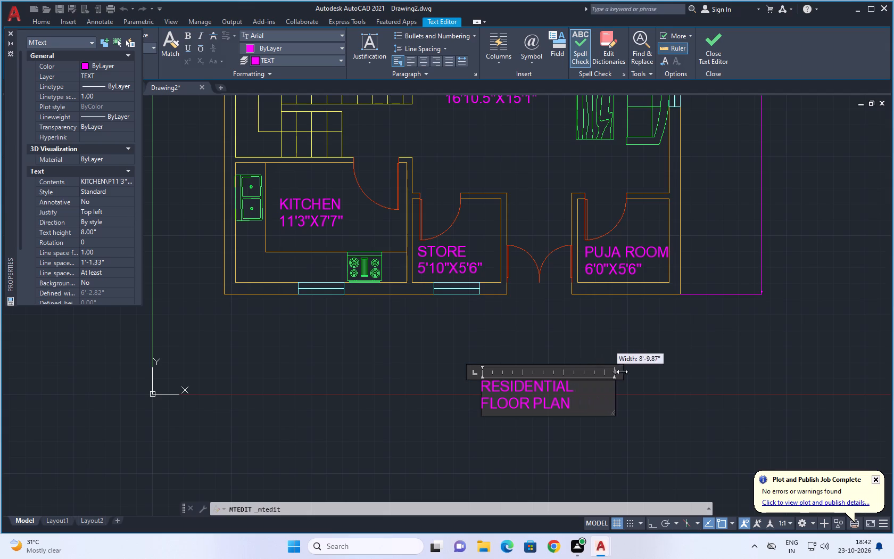
pyautogui.moveTo(622, 372); pyautogui.dragTo(698, 364)
pyautogui.click(624, 442)
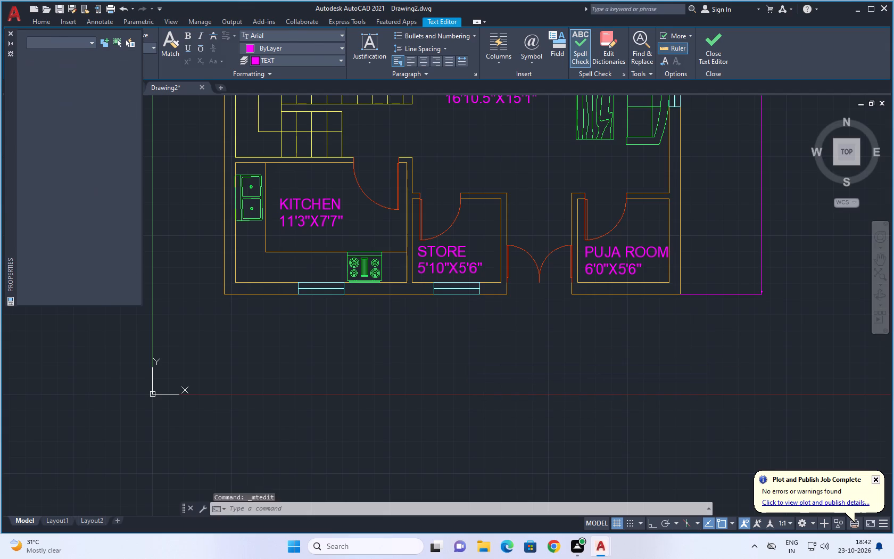
# Move the RESIDENTIAL FLOOR PLAN title closer to the plan, roughly centred below the main entrance.
pyautogui.click(600, 388)
pyautogui.click(591, 392)
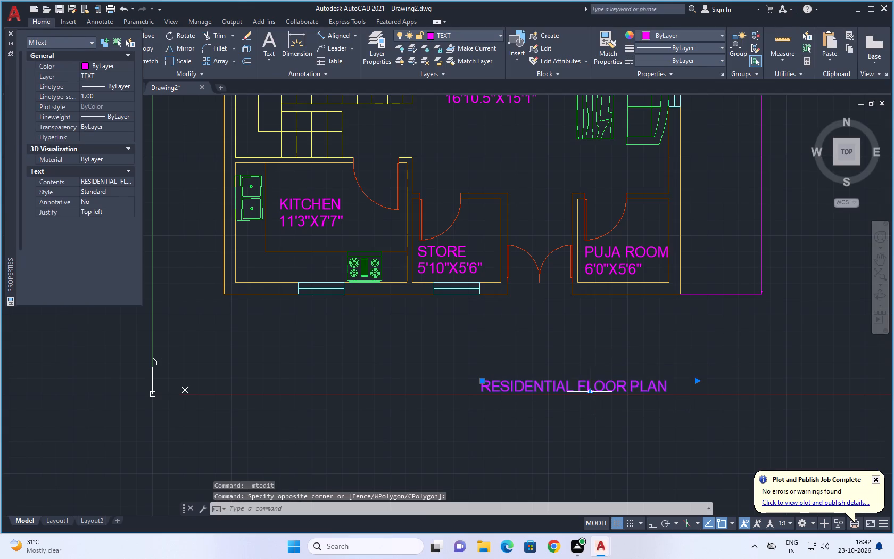
pyautogui.moveTo(582, 388); pyautogui.dragTo(523, 367)
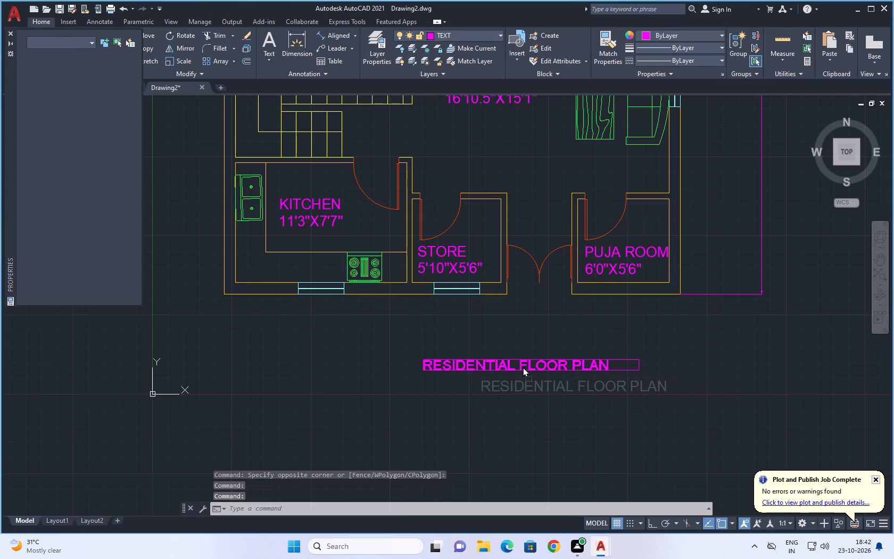
pyautogui.moveTo(523, 367); pyautogui.dragTo(522, 367)
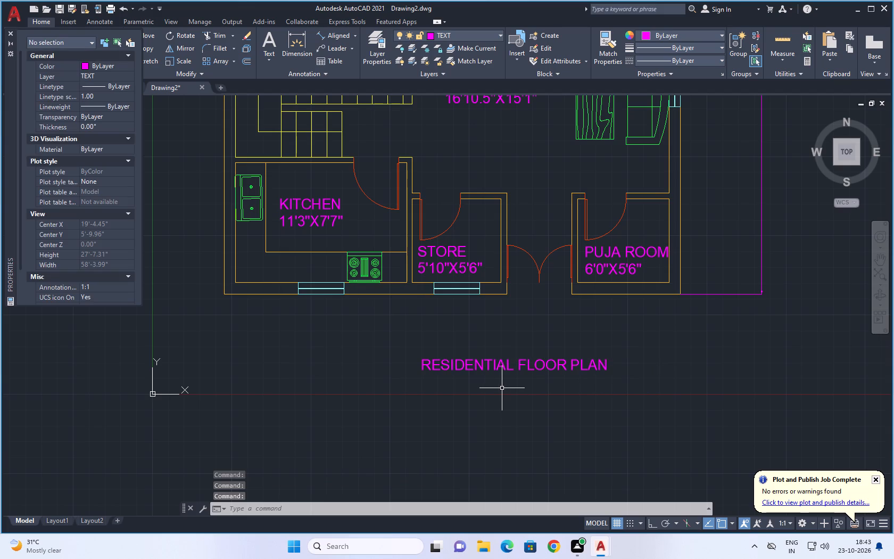
# Set the text height of the RESIDENTIAL FLOOR PLAN title to 30 inches.
pyautogui.click(498, 368)
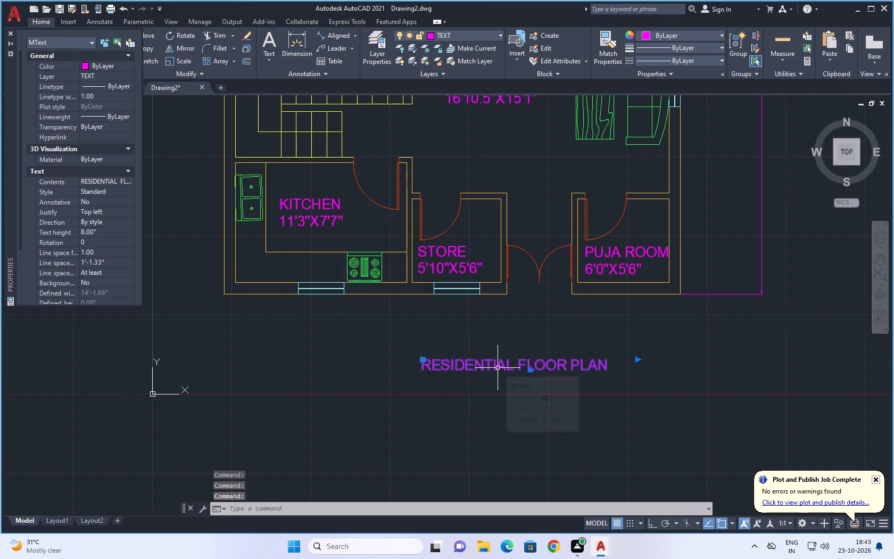
pyautogui.rightClick(498, 385)
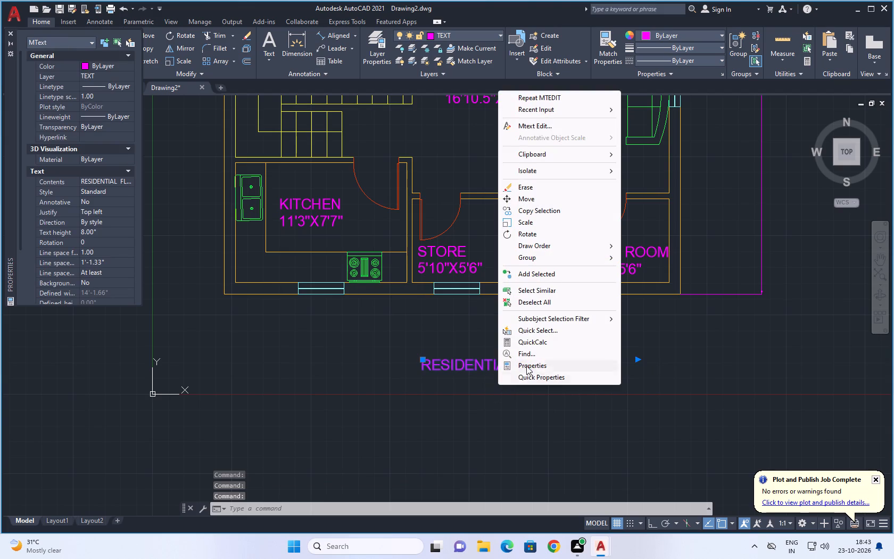
pyautogui.click(528, 363)
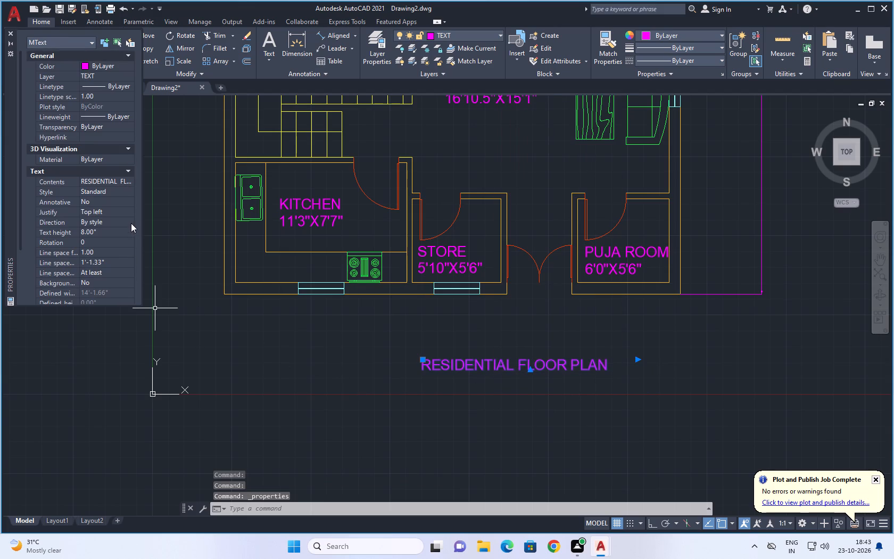
pyautogui.click(98, 229)
pyautogui.write('30')
pyautogui.press('Return')
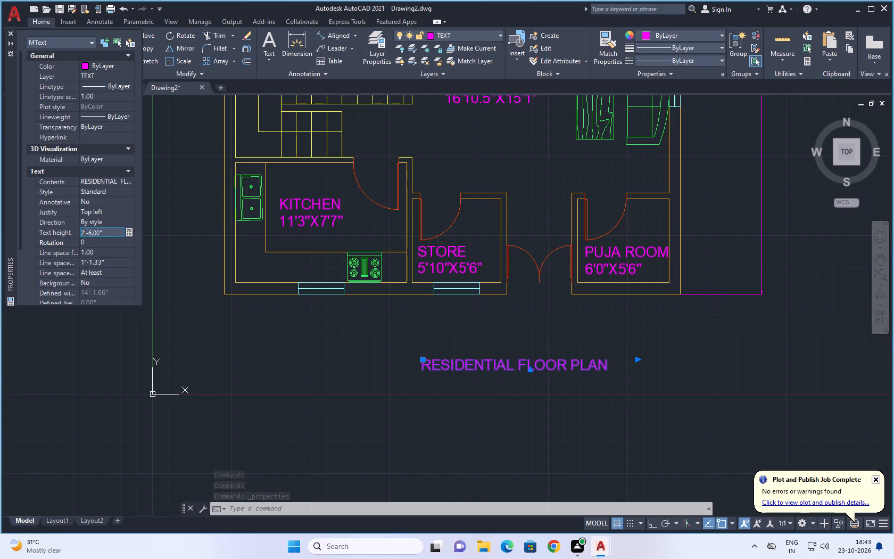
pyautogui.press('Escape')
pyautogui.press('Escape')
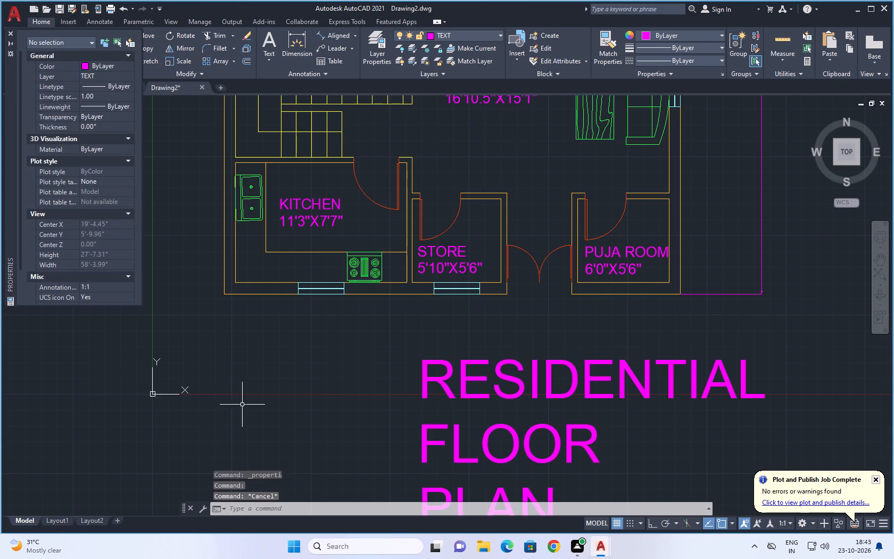
pyautogui.scroll(-2, 258, 407)
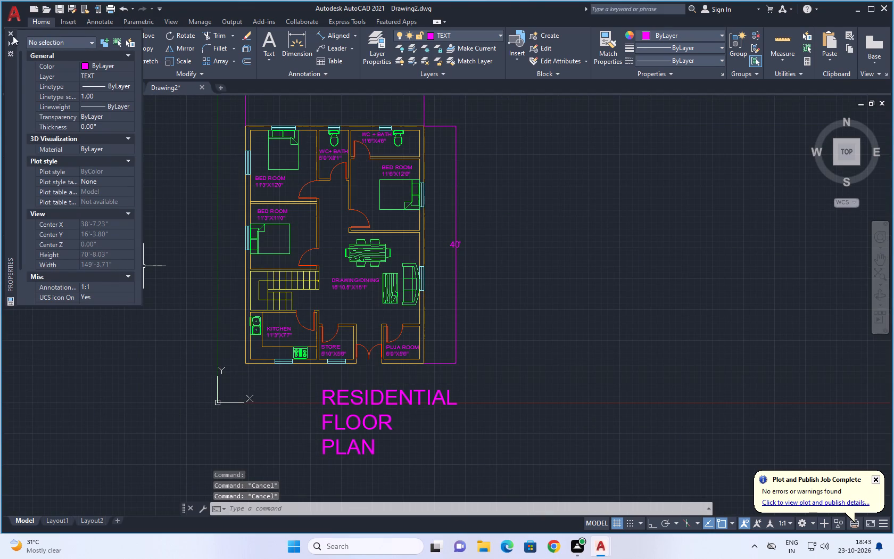
pyautogui.click(10, 31)
# Stretch the enlarged title's text frame wide enough for RESIDENTIAL FLOOR PLAN to fit on a single line.
pyautogui.click(374, 402)
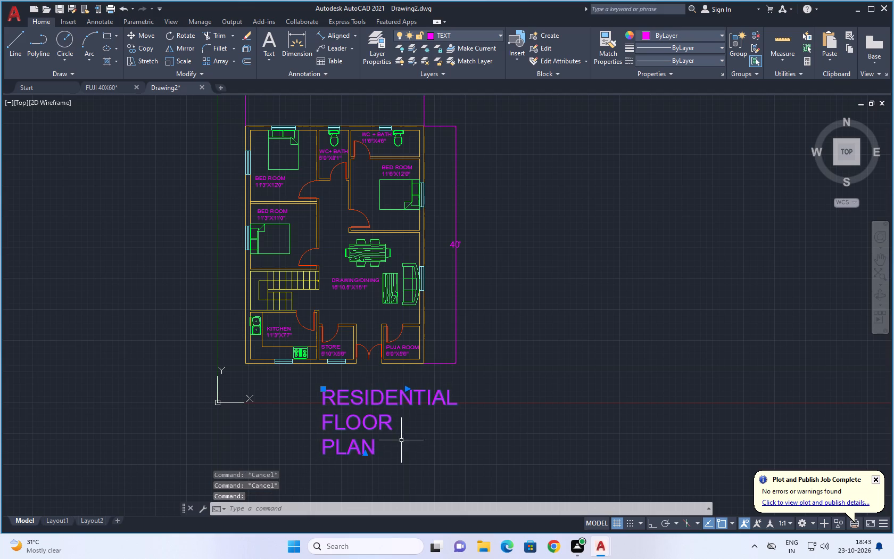
pyautogui.moveTo(407, 387); pyautogui.dragTo(633, 380)
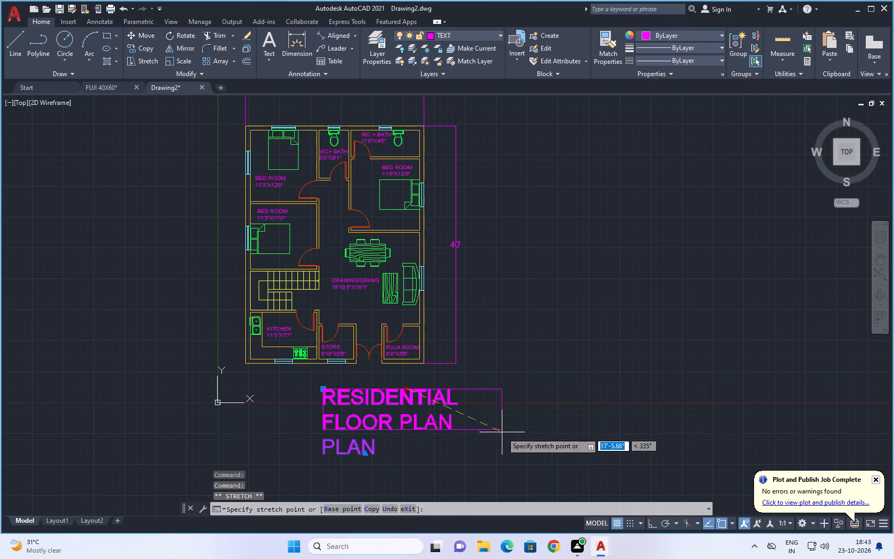
pyautogui.click(645, 382)
# Move the single-line RESIDENTIAL FLOOR PLAN title so it sits roughly centred just below the plan's bottom wall.
pyautogui.click(477, 392)
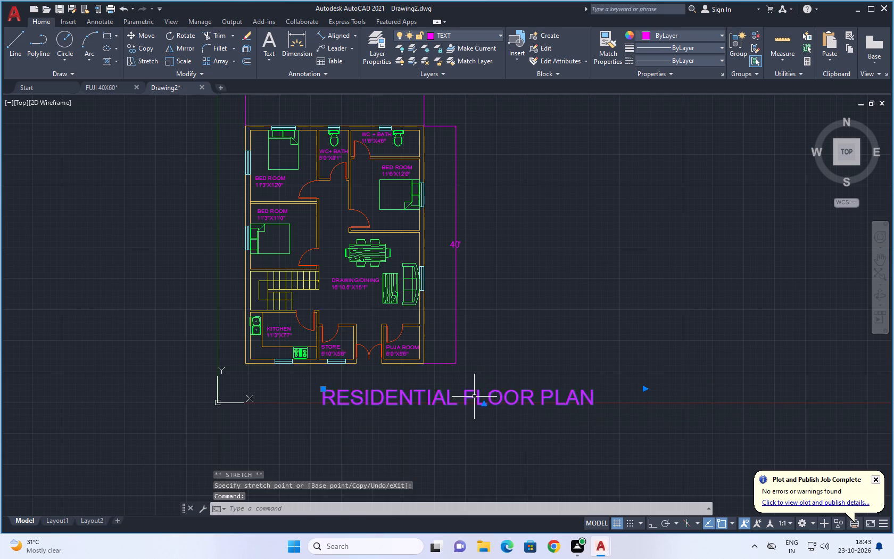
pyautogui.moveTo(442, 397); pyautogui.dragTo(333, 392)
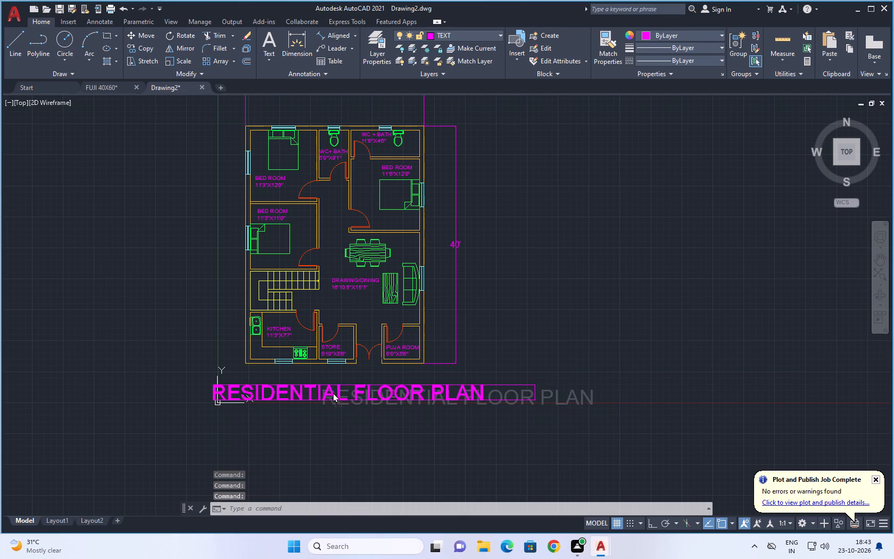
pyautogui.moveTo(333, 392); pyautogui.dragTo(342, 392)
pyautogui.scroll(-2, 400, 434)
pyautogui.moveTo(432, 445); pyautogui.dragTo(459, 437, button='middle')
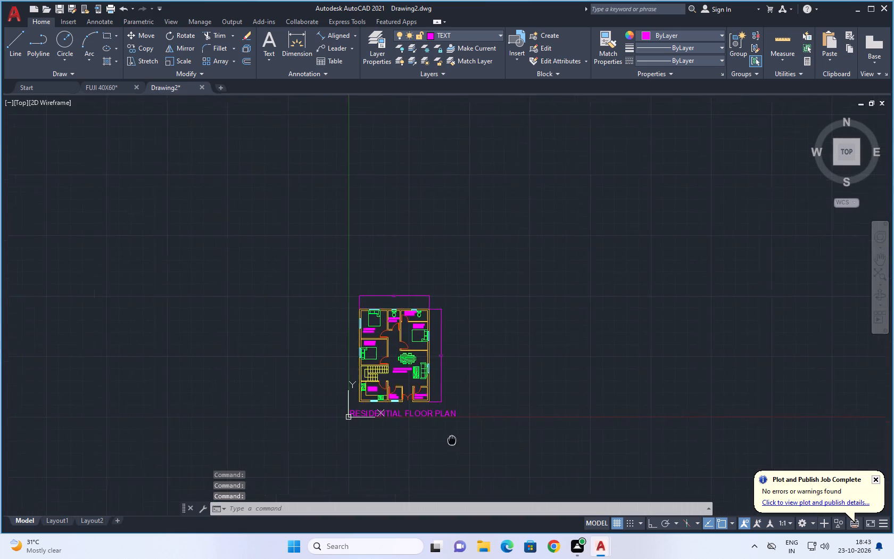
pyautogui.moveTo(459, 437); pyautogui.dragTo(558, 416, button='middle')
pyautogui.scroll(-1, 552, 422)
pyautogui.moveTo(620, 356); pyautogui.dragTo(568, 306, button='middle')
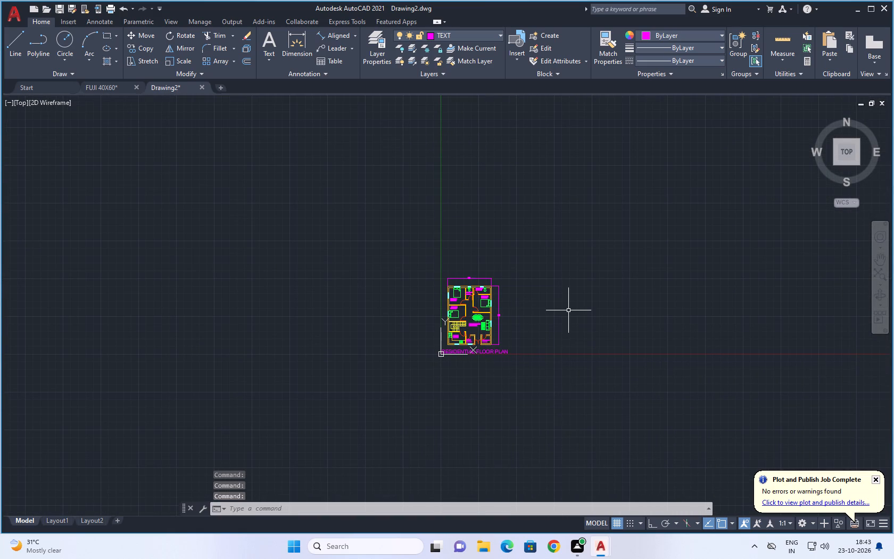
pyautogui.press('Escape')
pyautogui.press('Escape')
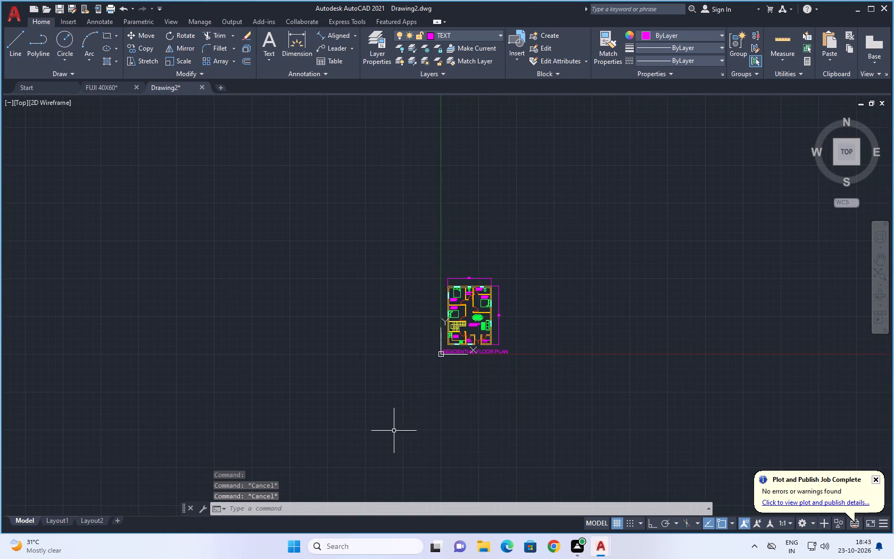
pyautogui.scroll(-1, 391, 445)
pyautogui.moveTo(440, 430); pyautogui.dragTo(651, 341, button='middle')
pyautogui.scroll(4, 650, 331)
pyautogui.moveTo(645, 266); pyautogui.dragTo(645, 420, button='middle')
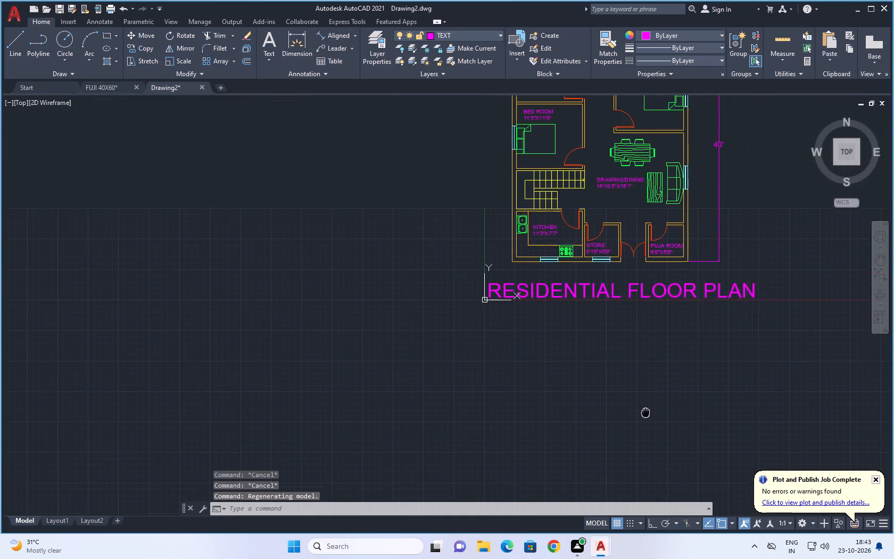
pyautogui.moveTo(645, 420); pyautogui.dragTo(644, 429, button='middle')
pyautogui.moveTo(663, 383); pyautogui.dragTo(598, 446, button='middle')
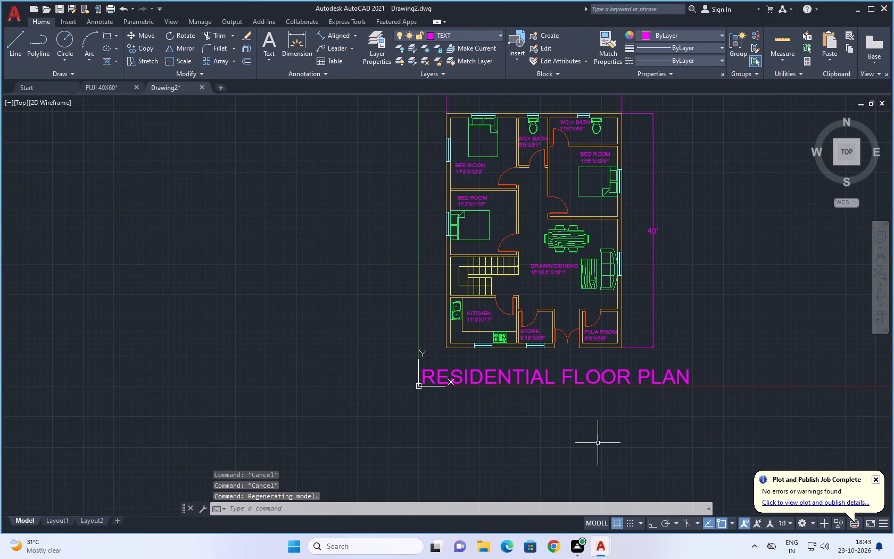
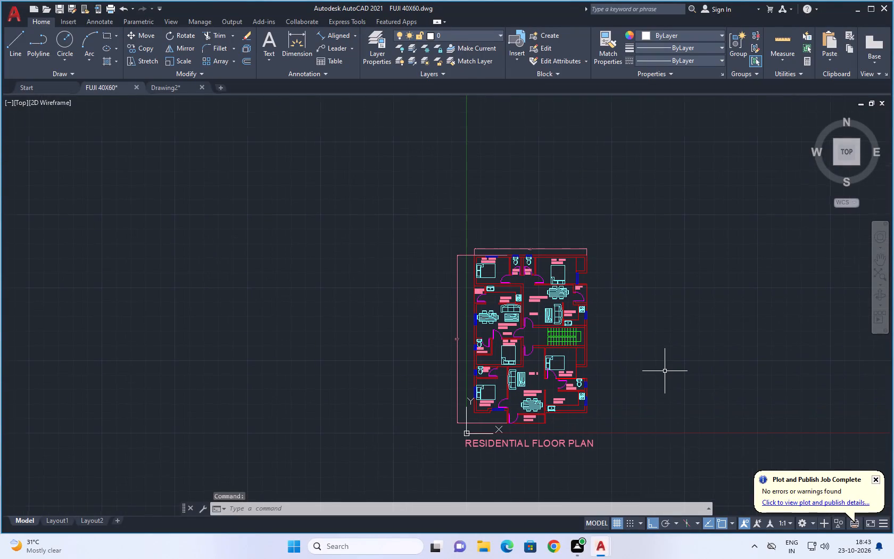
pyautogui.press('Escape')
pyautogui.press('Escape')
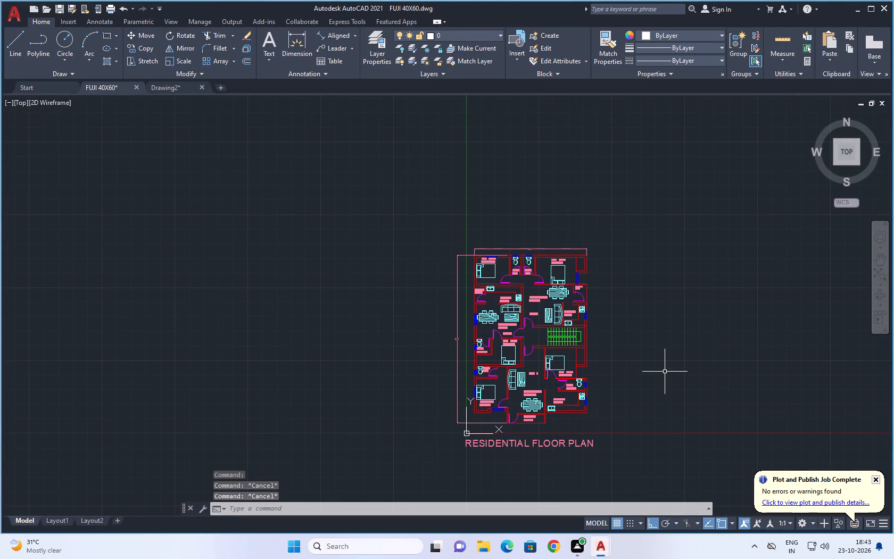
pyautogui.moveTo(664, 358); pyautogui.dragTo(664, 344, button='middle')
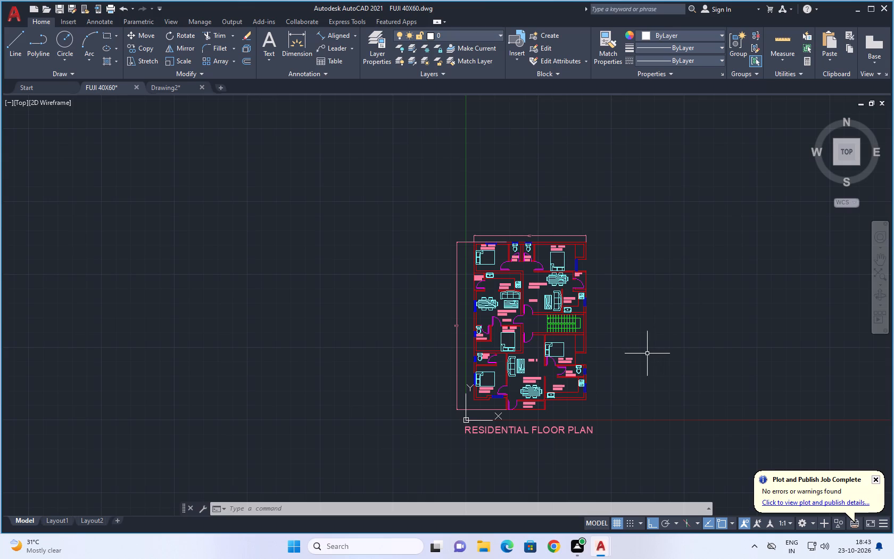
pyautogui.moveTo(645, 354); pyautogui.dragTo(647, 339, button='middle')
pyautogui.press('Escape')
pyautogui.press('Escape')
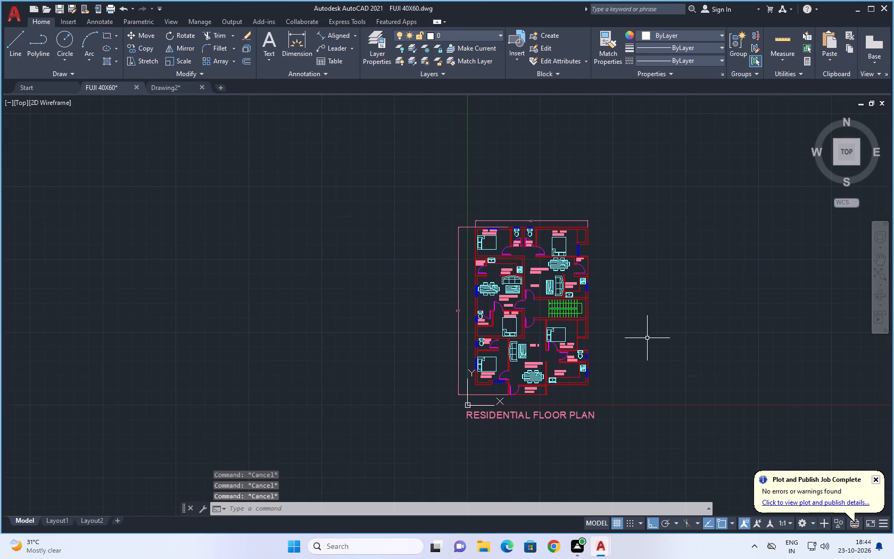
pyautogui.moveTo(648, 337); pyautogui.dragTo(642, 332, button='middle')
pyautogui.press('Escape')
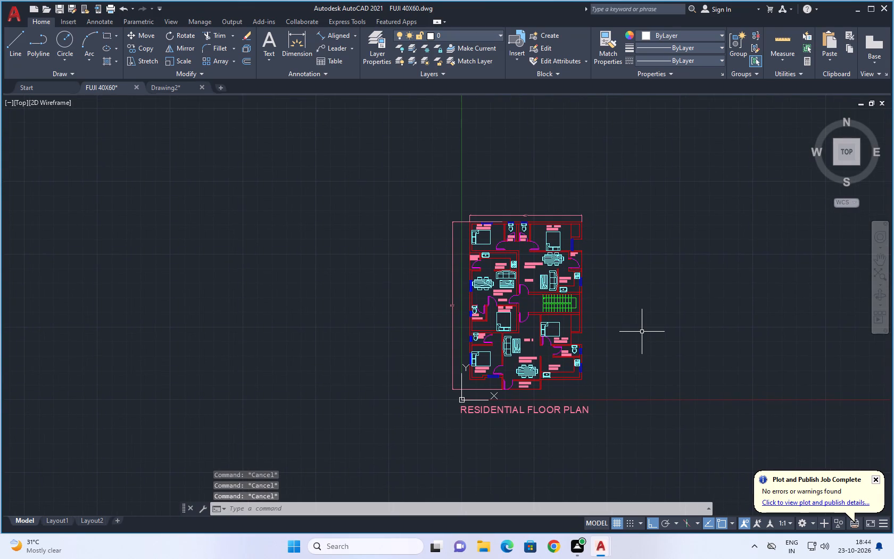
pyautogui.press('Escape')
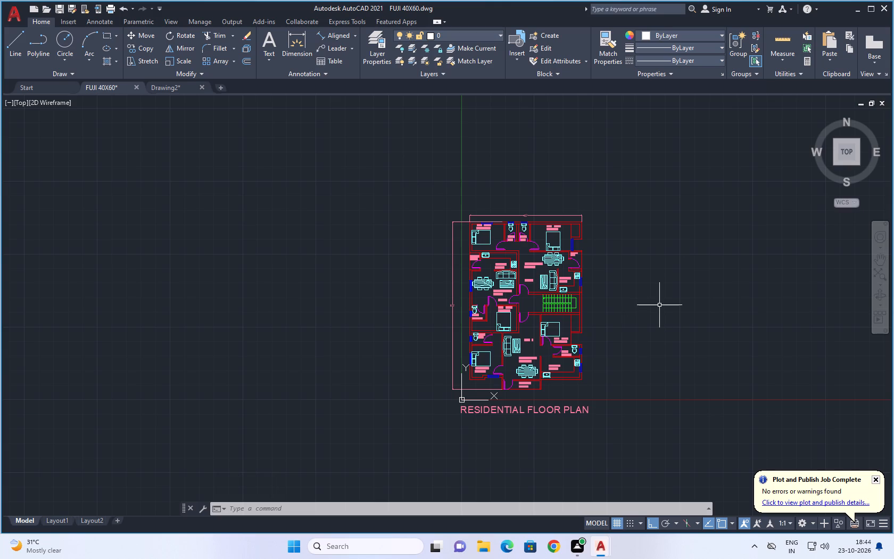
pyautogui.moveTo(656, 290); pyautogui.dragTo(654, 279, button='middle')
# Switch to the Drawing2 floor plan and save it in Documents as AUTOCAD PLAN 1.
pyautogui.click(171, 87)
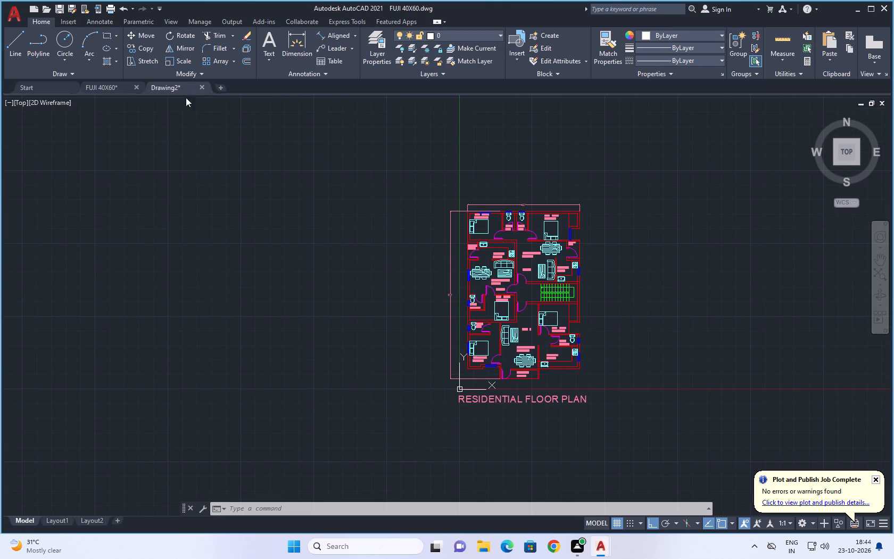
pyautogui.scroll(-1, 622, 244)
pyautogui.moveTo(697, 215); pyautogui.dragTo(651, 255, button='middle')
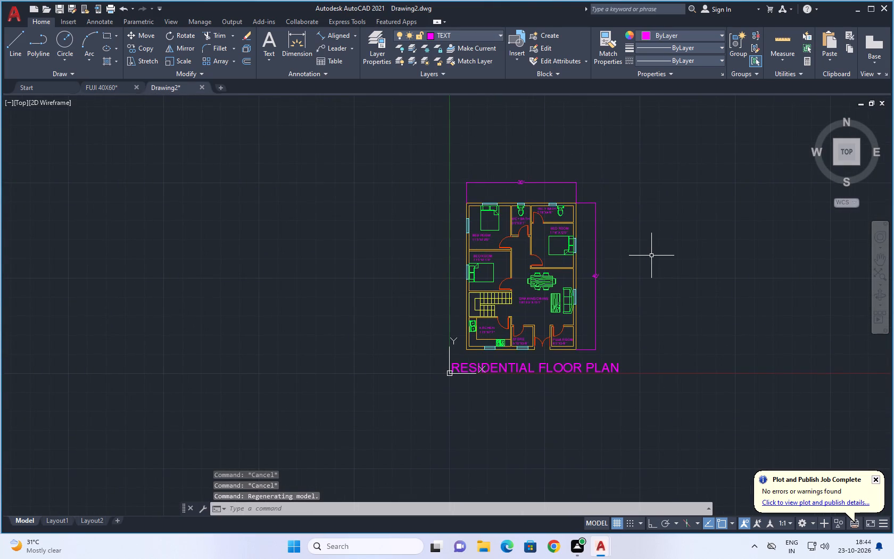
pyautogui.press('Escape')
pyautogui.press('Escape')
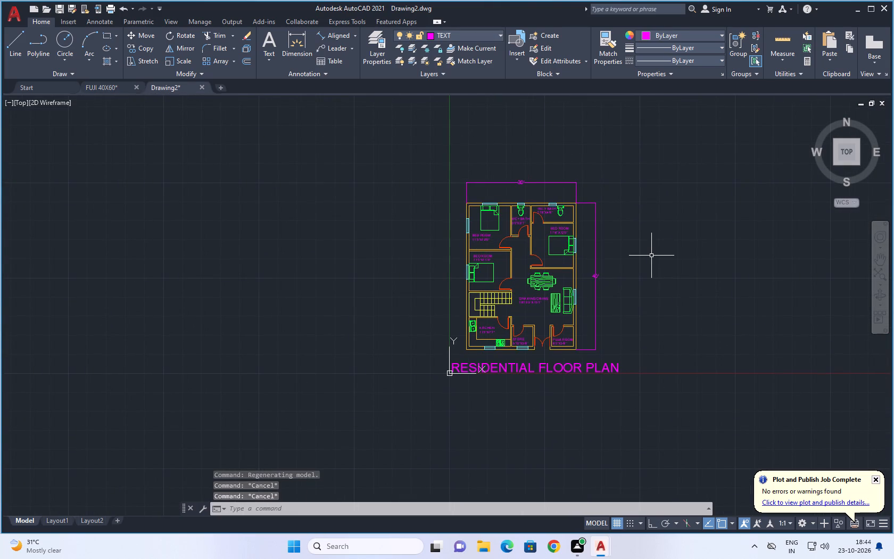
pyautogui.hotkey('ctrl', 's')
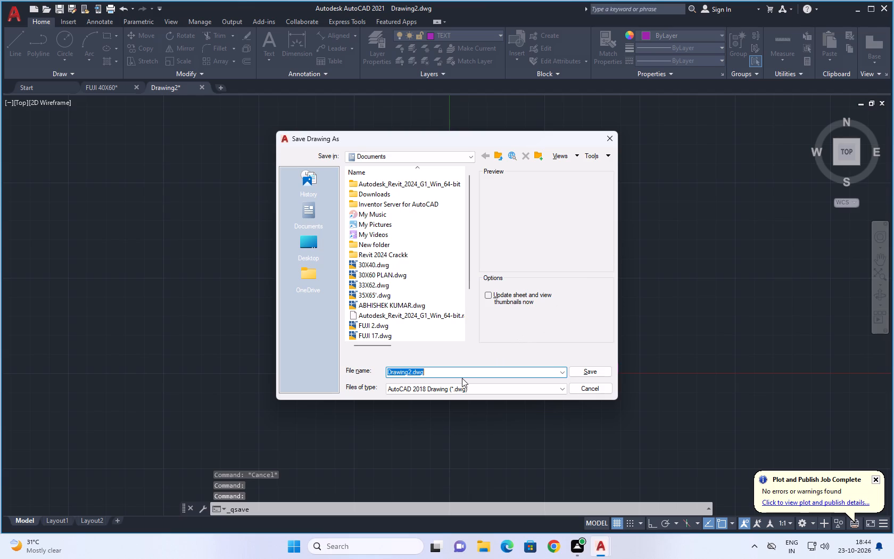
pyautogui.press('BackSpace')
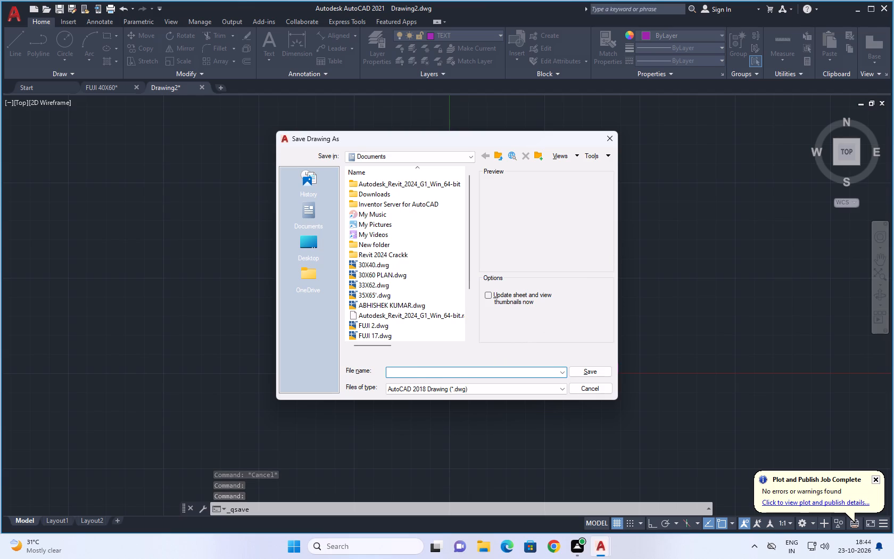
pyautogui.write('AUTO')
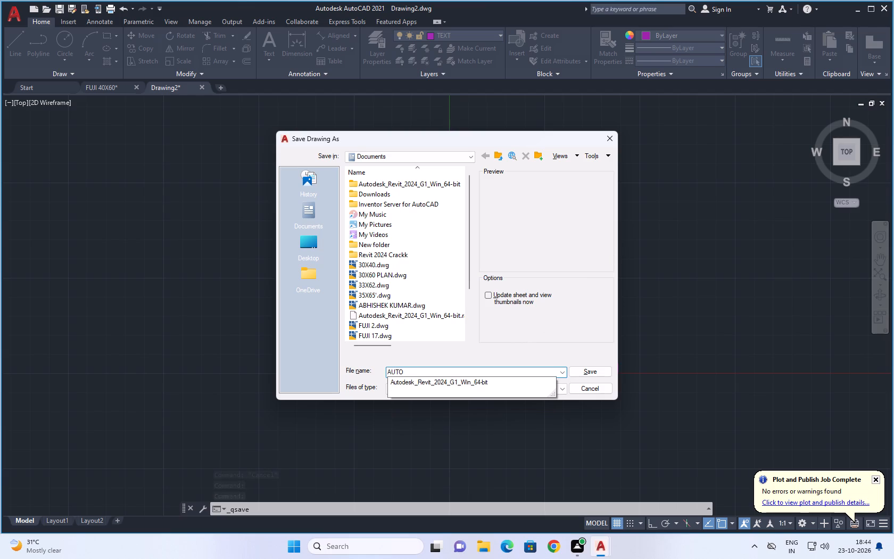
pyautogui.write('CA')
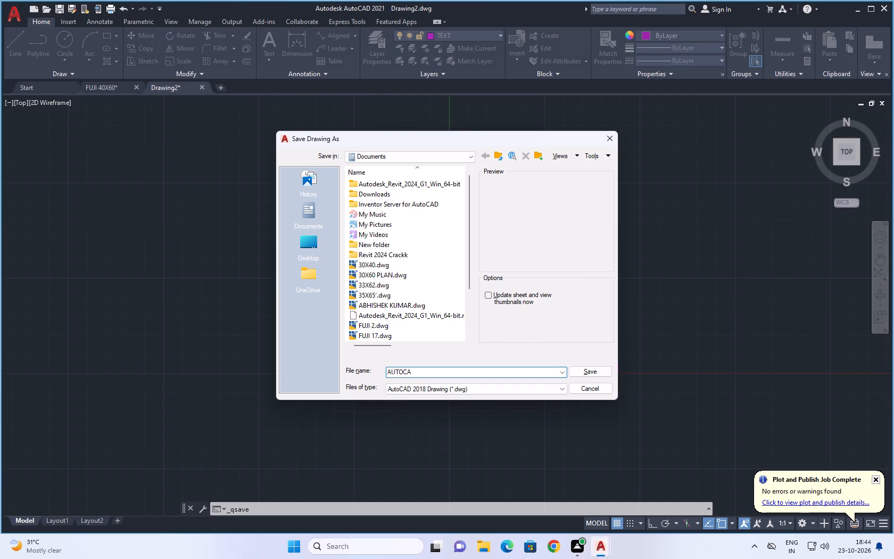
pyautogui.write('D')
pyautogui.press('space')
pyautogui.write('PLAN')
pyautogui.press('space')
pyautogui.press('1')
pyautogui.click(586, 371)
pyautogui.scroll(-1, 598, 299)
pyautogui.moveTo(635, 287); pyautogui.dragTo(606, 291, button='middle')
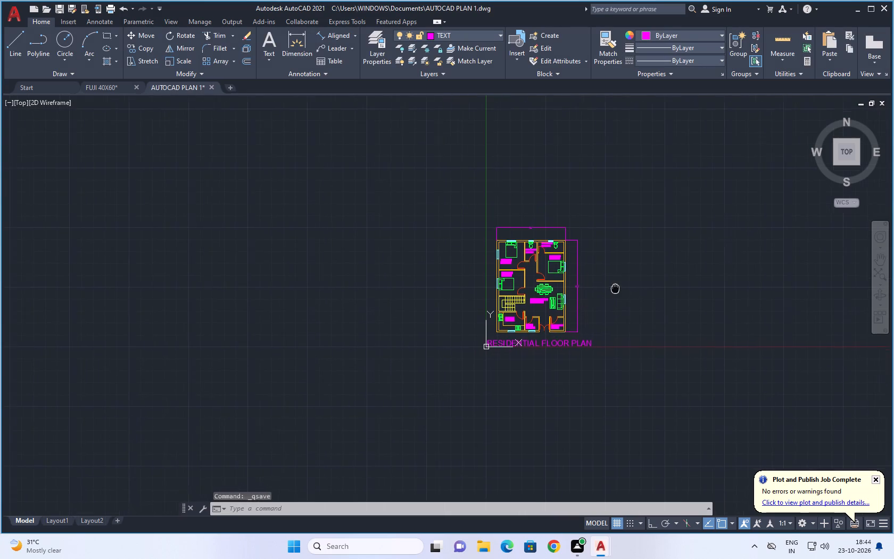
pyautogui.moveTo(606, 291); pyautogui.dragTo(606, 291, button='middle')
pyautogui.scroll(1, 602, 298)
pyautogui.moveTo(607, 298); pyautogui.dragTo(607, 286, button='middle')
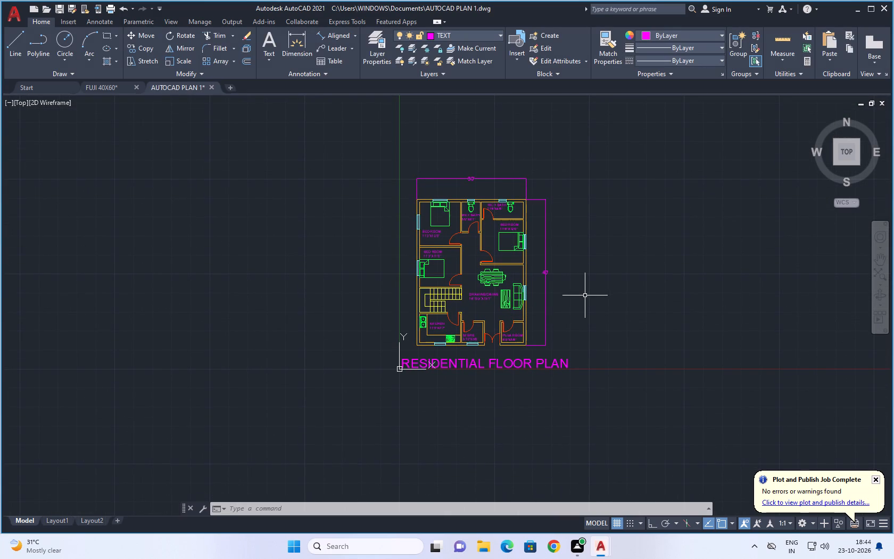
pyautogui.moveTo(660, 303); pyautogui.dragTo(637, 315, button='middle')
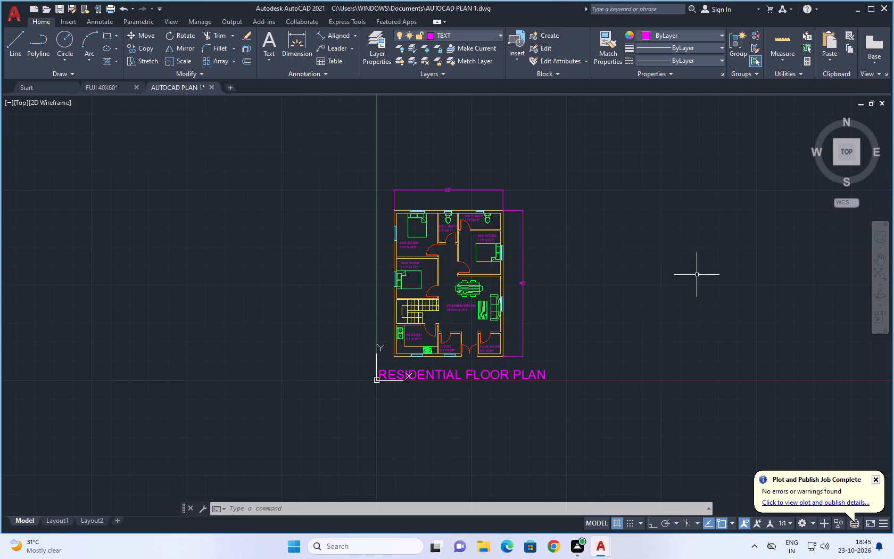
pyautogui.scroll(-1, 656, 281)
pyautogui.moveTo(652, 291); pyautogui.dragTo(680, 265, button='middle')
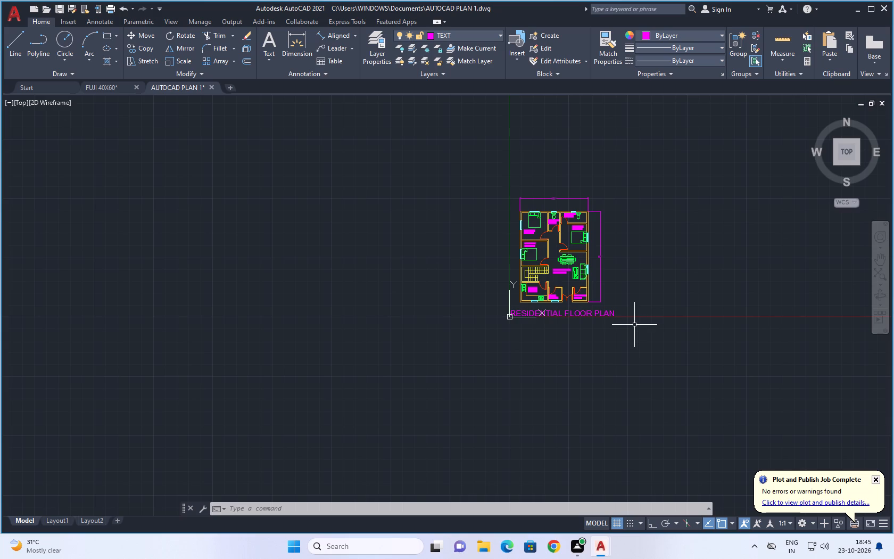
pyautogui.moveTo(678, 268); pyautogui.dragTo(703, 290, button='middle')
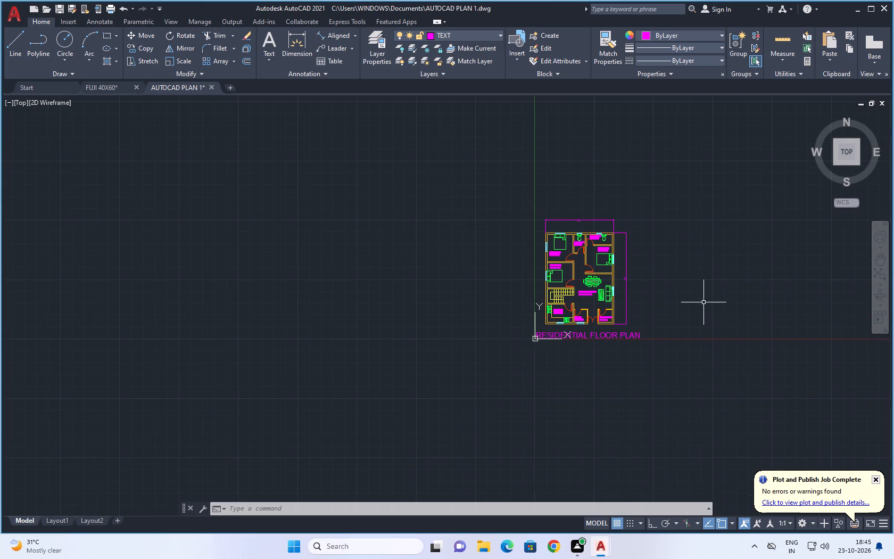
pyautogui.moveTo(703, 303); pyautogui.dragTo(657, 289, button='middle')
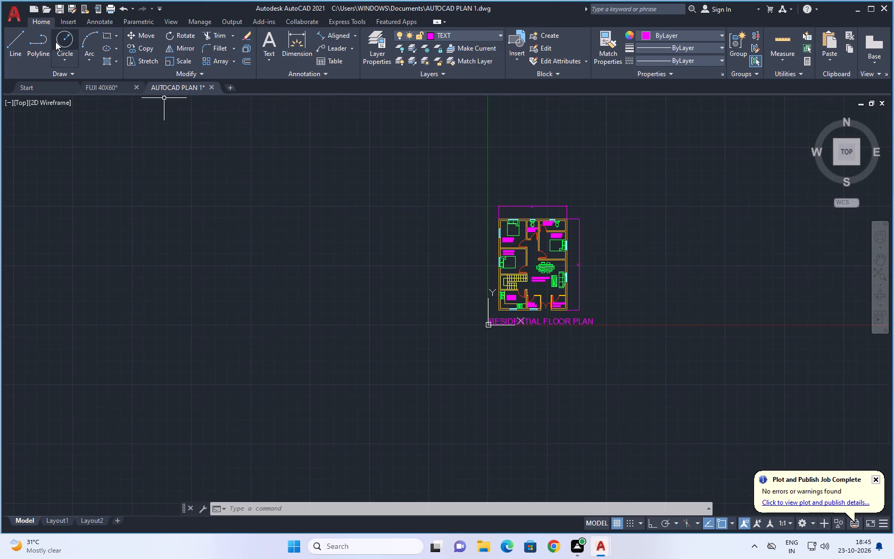
# Draw a circle with a radius of about 5'-5" in the empty area east of the floor plan's 40' dimension.
pyautogui.click(64, 37)
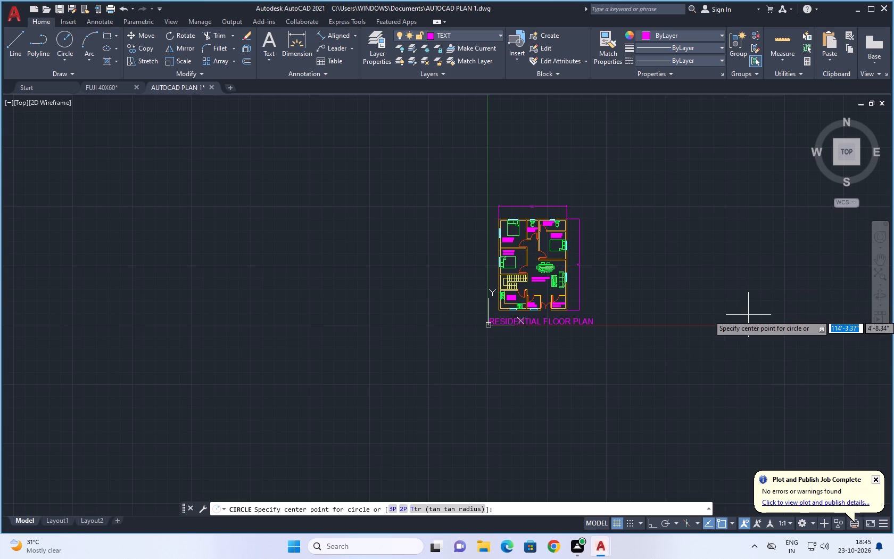
pyautogui.scroll(1, 552, 291)
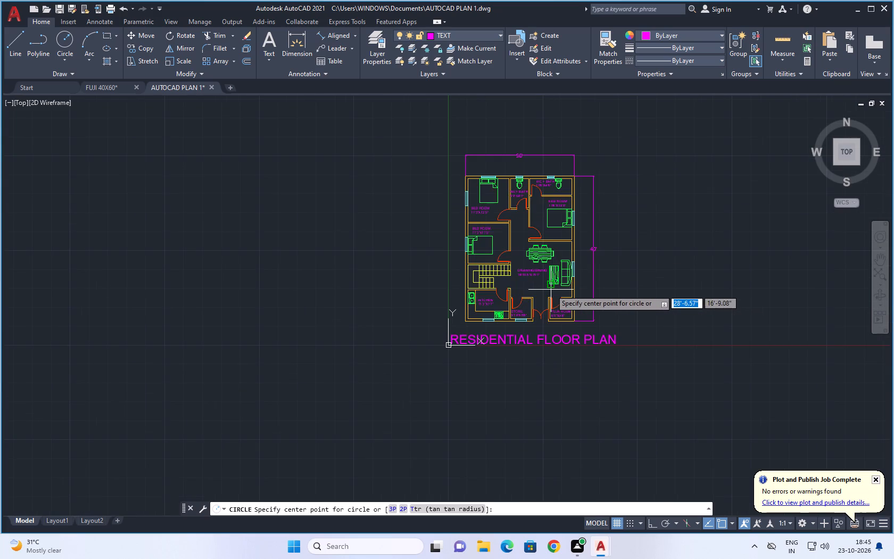
pyautogui.scroll(3, 548, 289)
pyautogui.moveTo(548, 289); pyautogui.dragTo(547, 303, button='middle')
pyautogui.scroll(-1, 548, 289)
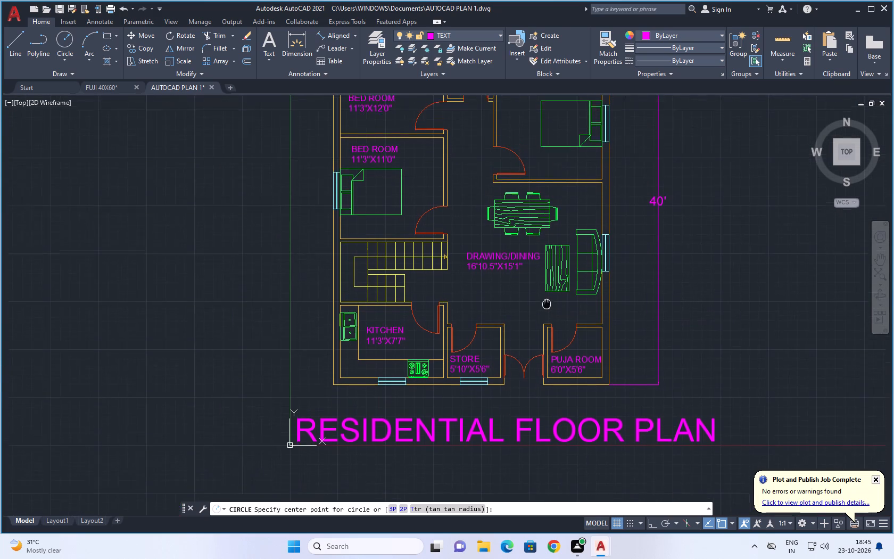
pyautogui.moveTo(547, 303); pyautogui.dragTo(557, 343, button='middle')
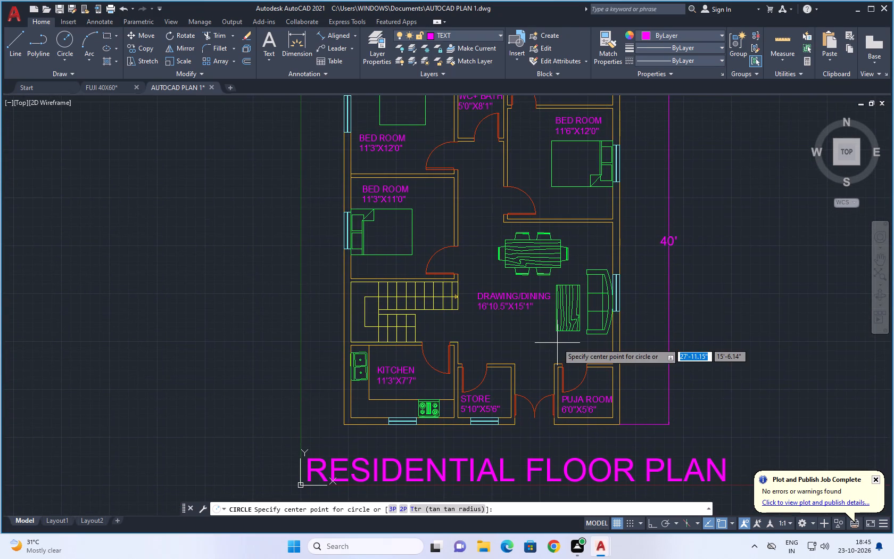
pyautogui.scroll(1, 557, 343)
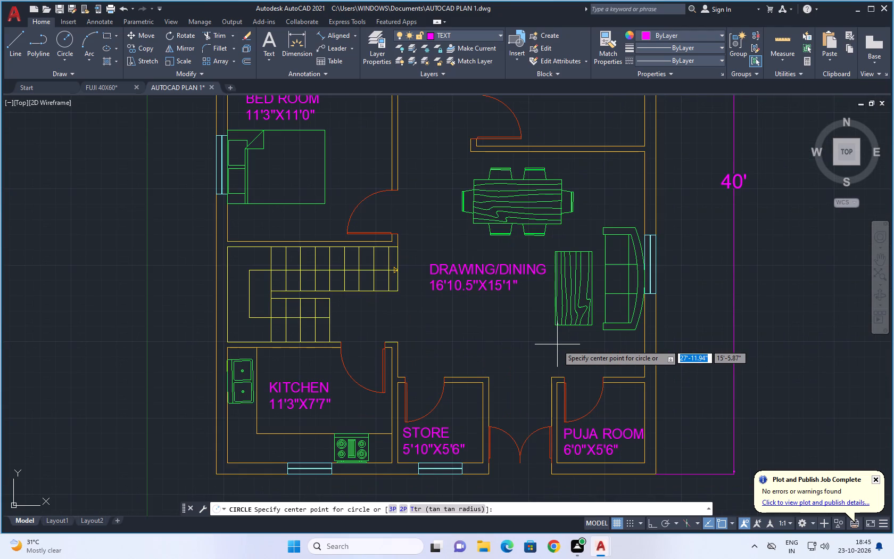
pyautogui.scroll(-1, 557, 346)
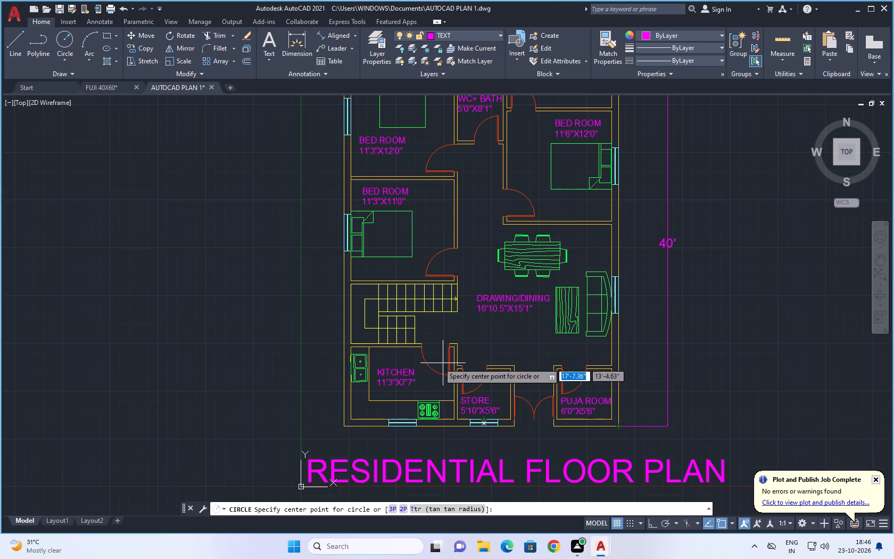
pyautogui.moveTo(774, 316); pyautogui.dragTo(769, 313)
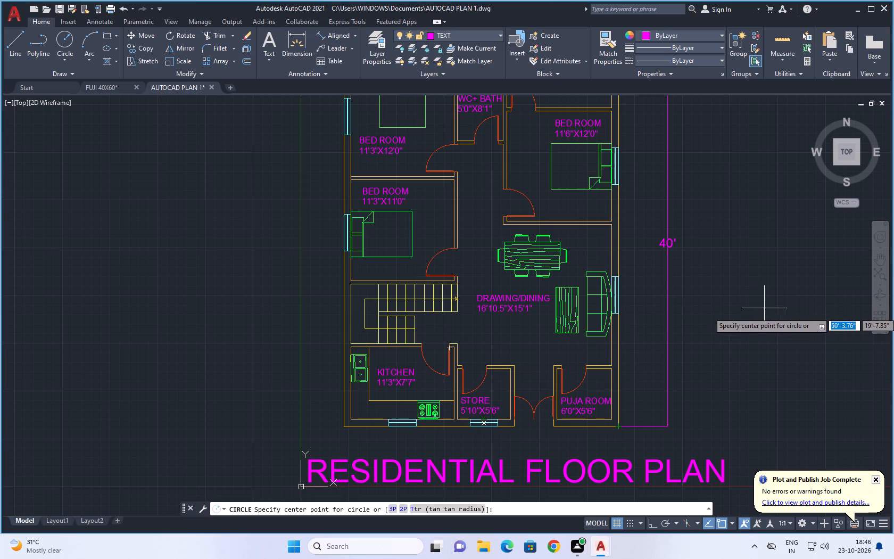
pyautogui.moveTo(769, 313); pyautogui.dragTo(782, 322)
pyautogui.click(806, 354)
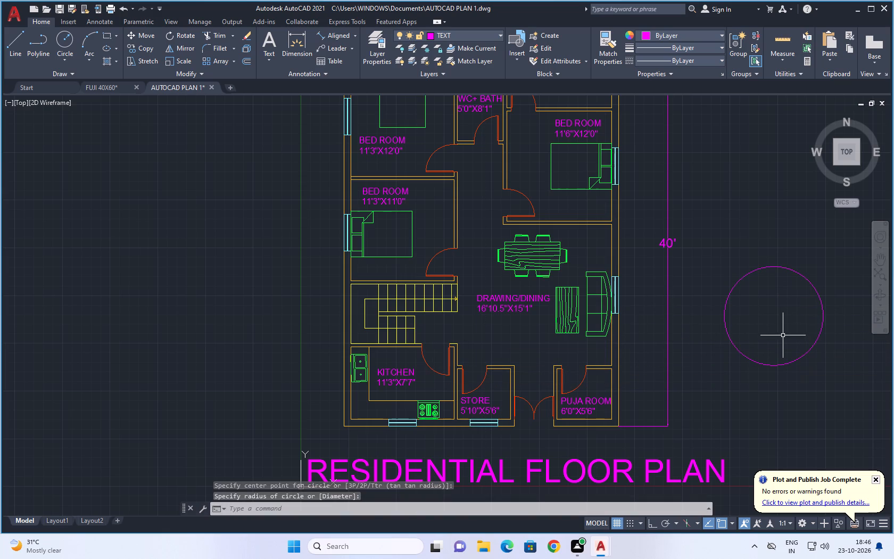
# Repeat the Circle command to draw a larger circle around the first one, with its center slightly offset.
pyautogui.moveTo(782, 334); pyautogui.dragTo(790, 342)
pyautogui.click(796, 361)
pyautogui.rightClick(704, 319)
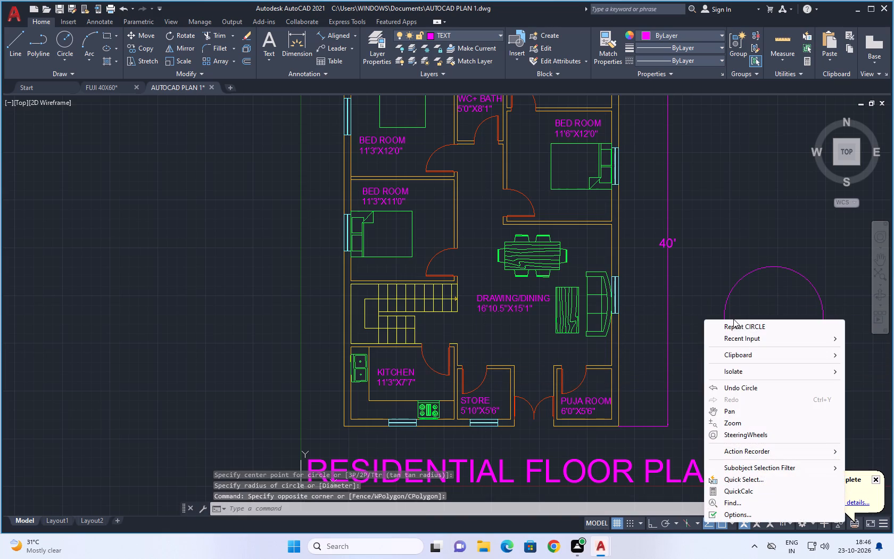
pyautogui.rightClick(743, 327)
pyautogui.moveTo(782, 326); pyautogui.dragTo(790, 329)
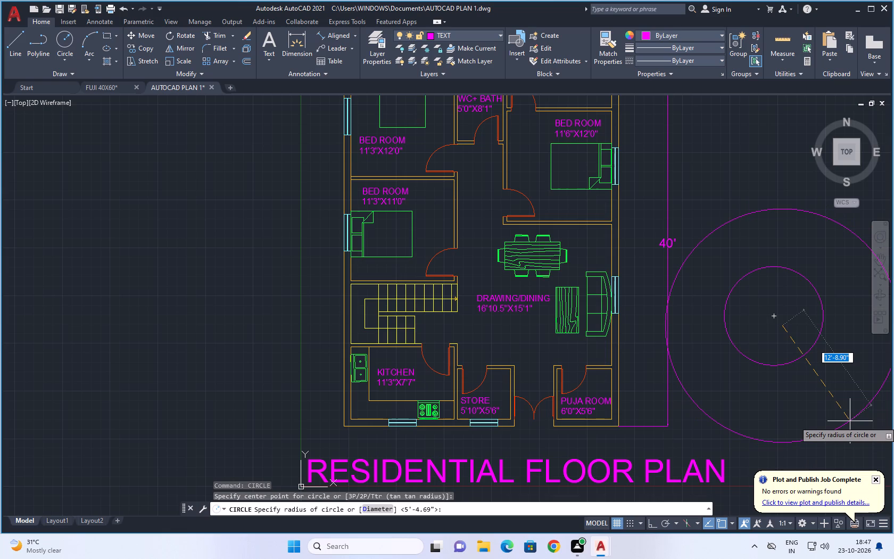
pyautogui.click(893, 441)
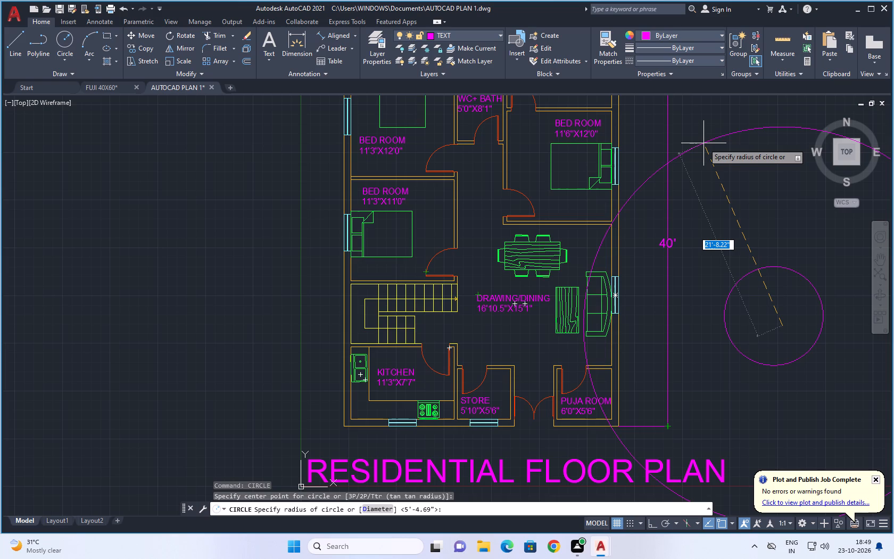
pyautogui.click(871, 341)
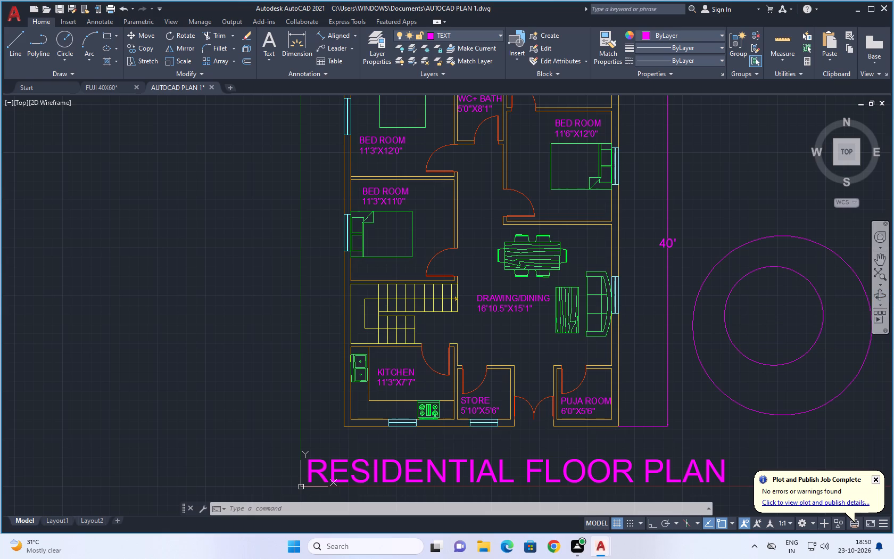
pyautogui.press('Escape')
pyautogui.press('Escape')
pyautogui.press('Escape')
pyautogui.press('Escape')
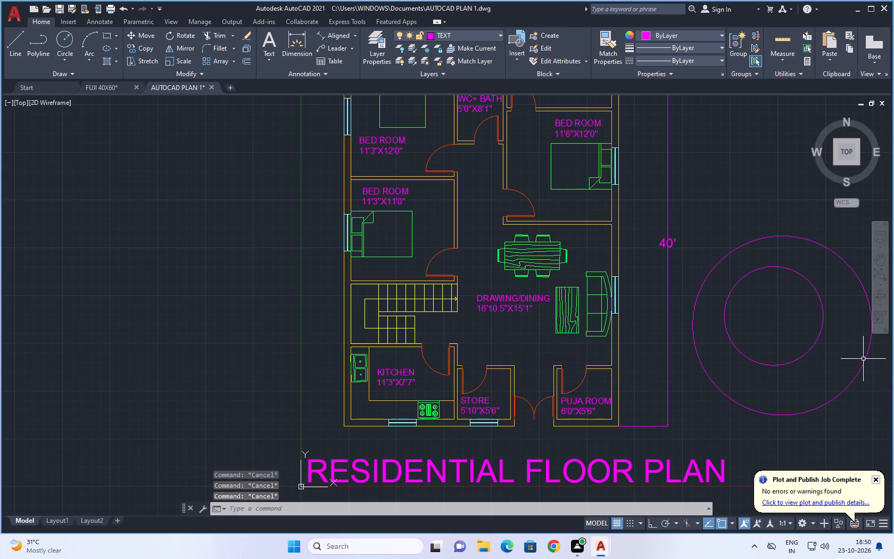
# Delete both circles east of the floor plan.
pyautogui.scroll(-2, 860, 358)
pyautogui.moveTo(843, 399); pyautogui.dragTo(734, 382, button='middle')
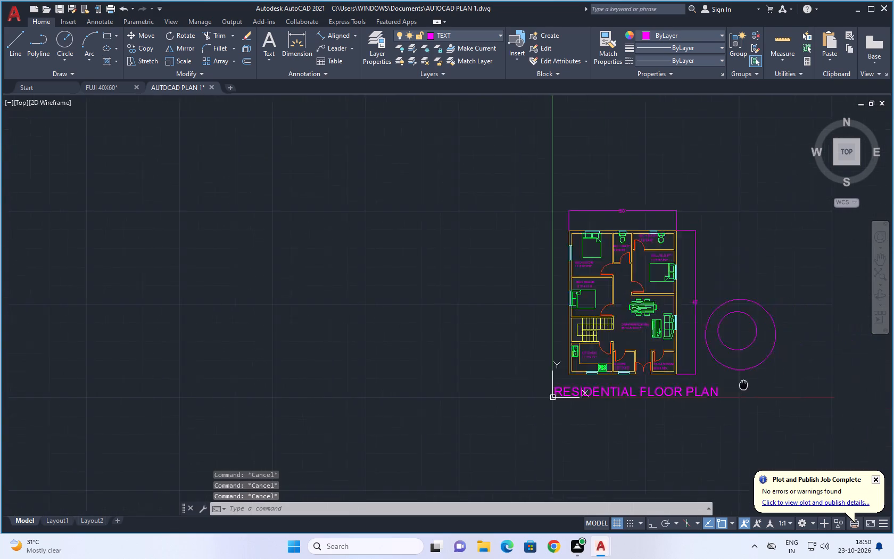
pyautogui.moveTo(734, 382); pyautogui.dragTo(711, 376, button='middle')
pyautogui.click(751, 275)
pyautogui.click(692, 367)
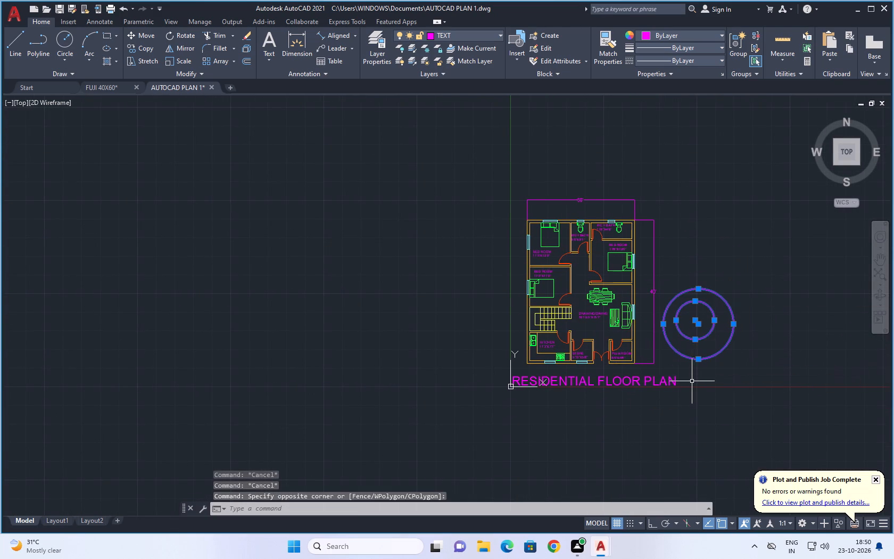
pyautogui.press('Delete')
pyautogui.scroll(-2, 693, 382)
pyautogui.moveTo(708, 358); pyautogui.dragTo(700, 343, button='middle')
pyautogui.scroll(2, 705, 352)
pyautogui.moveTo(685, 324); pyautogui.dragTo(718, 308, button='middle')
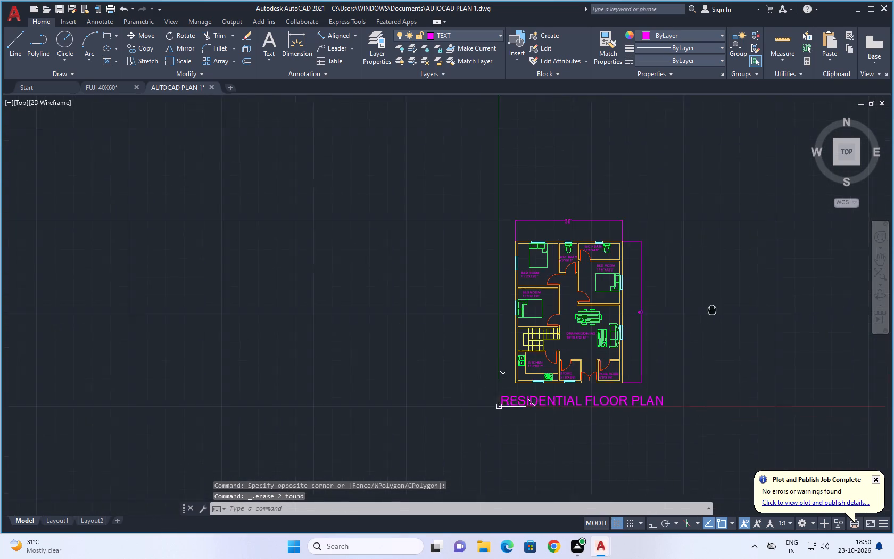
pyautogui.moveTo(718, 308); pyautogui.dragTo(748, 302, button='middle')
pyautogui.press('Escape')
pyautogui.press('Escape')
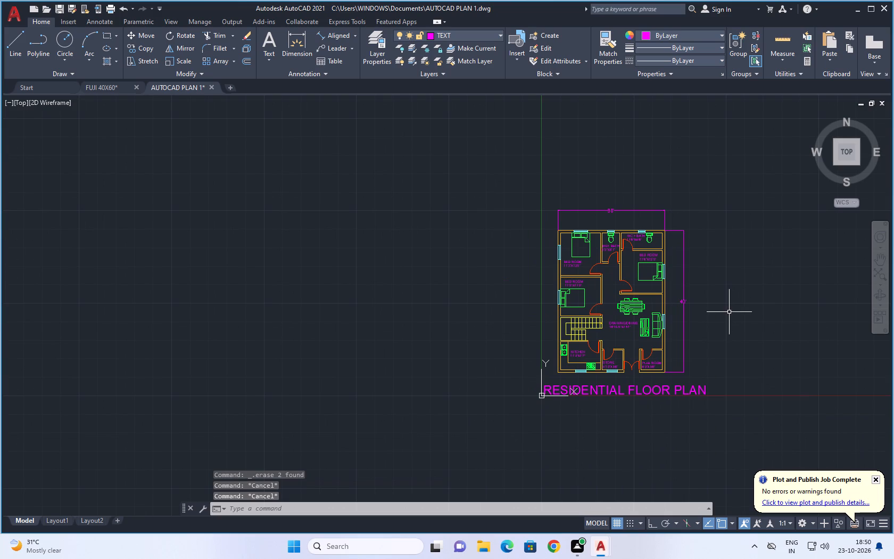
# Start a plot of the drawing with Microsoft Print to PDF as the plotter and A4 as the paper size.
pyautogui.hotkey('ctrl', 'p')
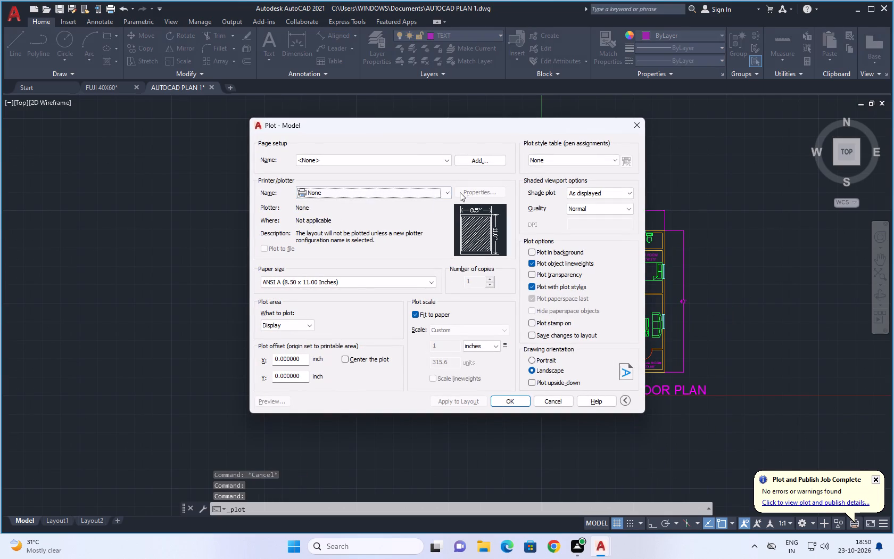
pyautogui.click(438, 190)
pyautogui.click(402, 222)
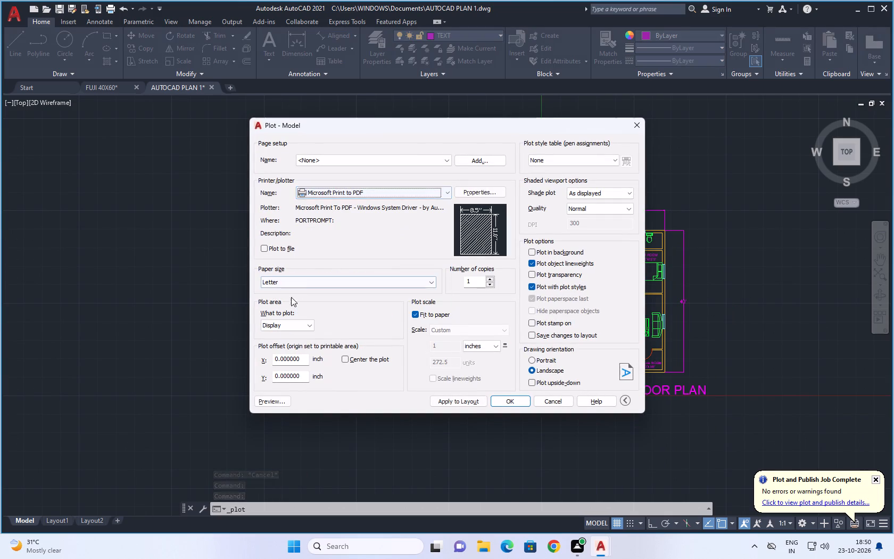
pyautogui.click(375, 280)
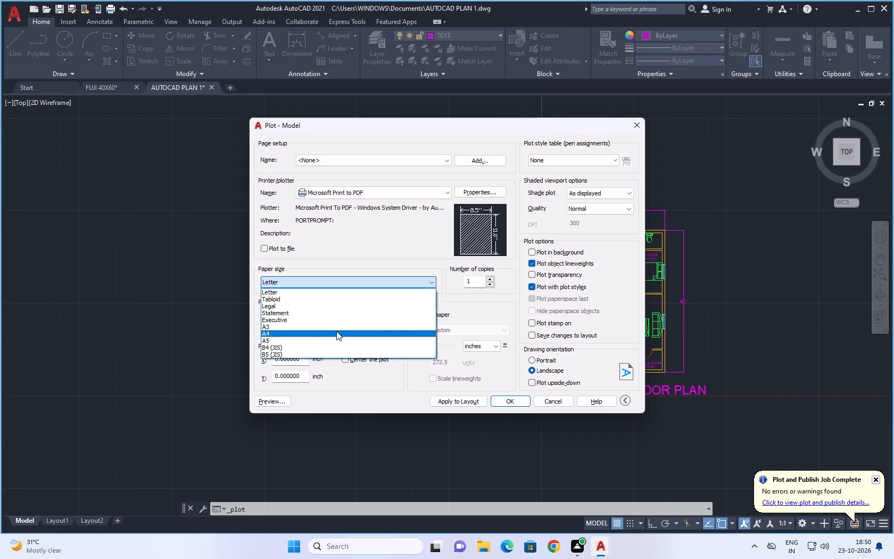
pyautogui.click(334, 331)
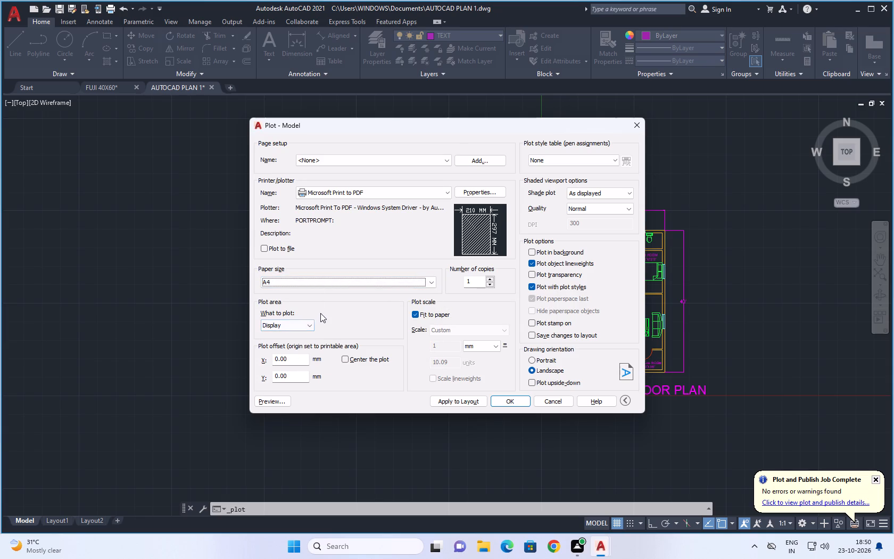
# Set the plot area to a window enclosing the whole floor plan, its dimensions and the RESIDENTIAL FLOOR PLAN title.
pyautogui.click(304, 324)
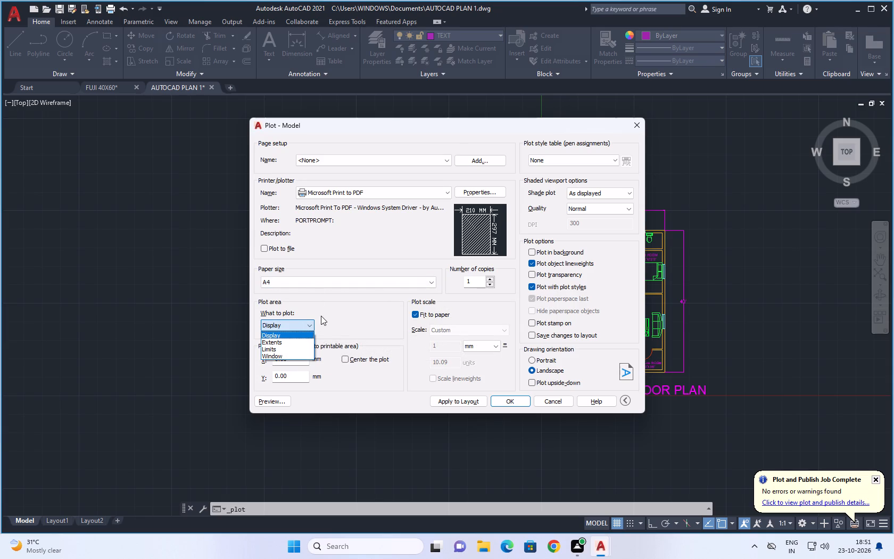
pyautogui.click(285, 354)
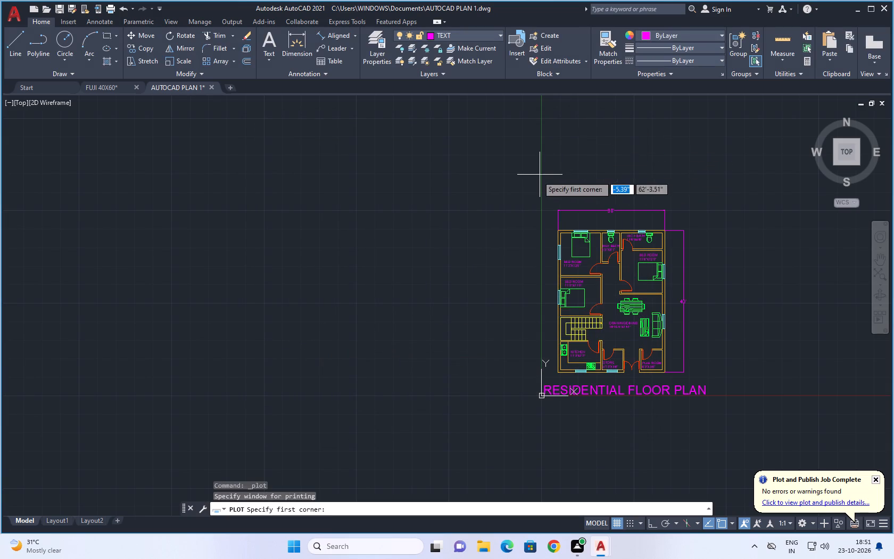
pyautogui.click(526, 171)
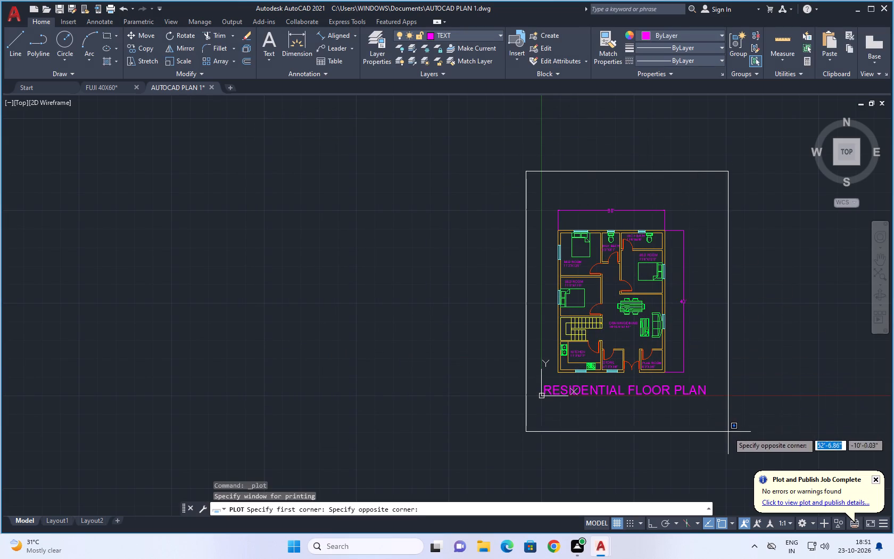
pyautogui.click(731, 429)
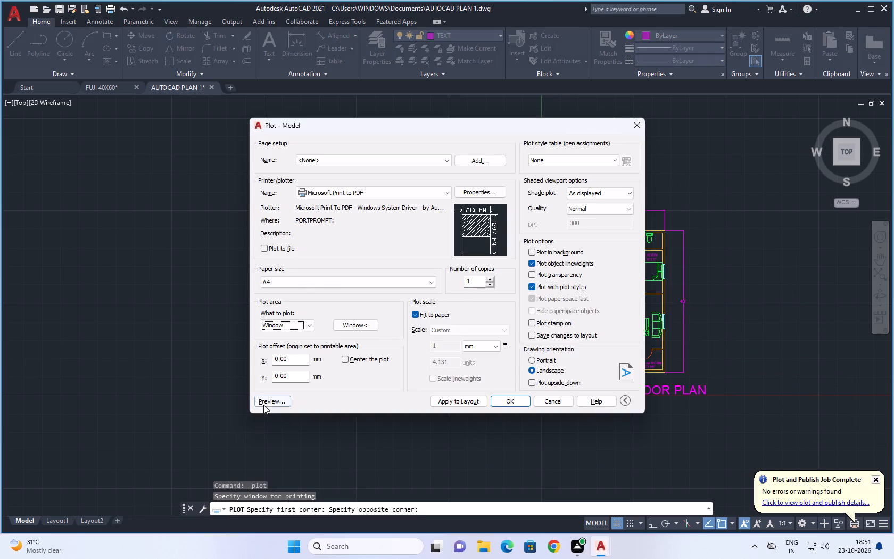
# Preview the plot, change the drawing orientation to portrait, and check the preview again.
pyautogui.click(263, 404)
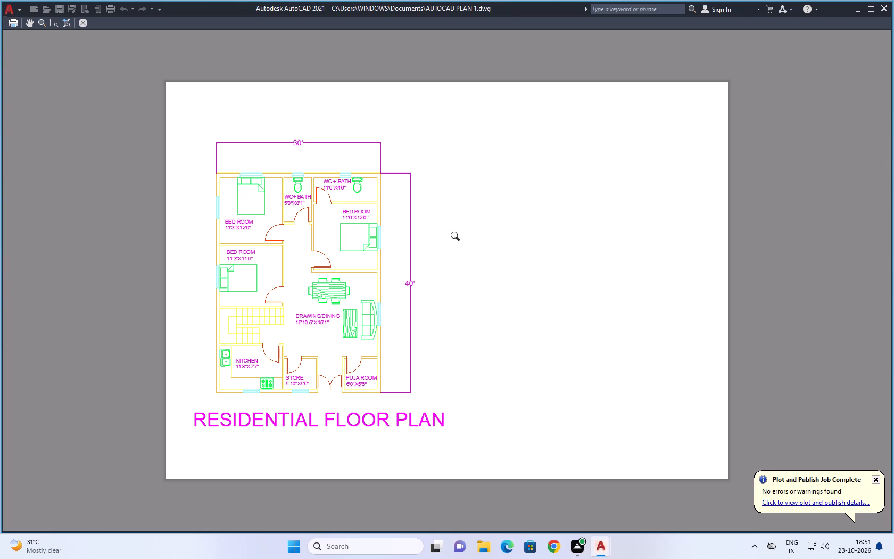
pyautogui.click(82, 21)
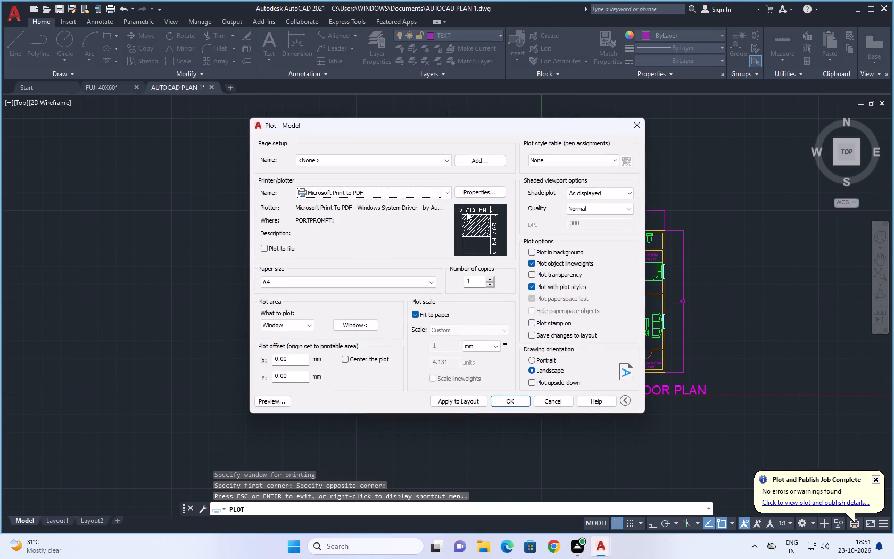
pyautogui.click(534, 360)
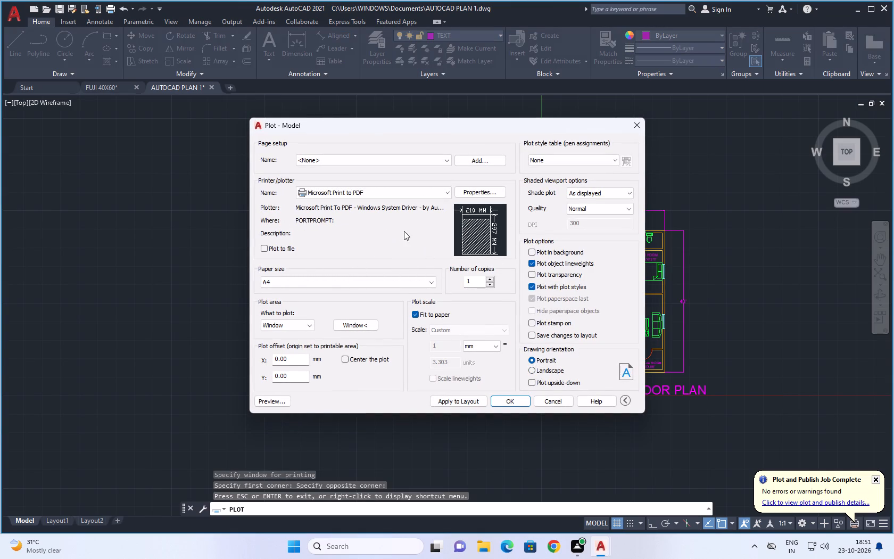
pyautogui.click(279, 402)
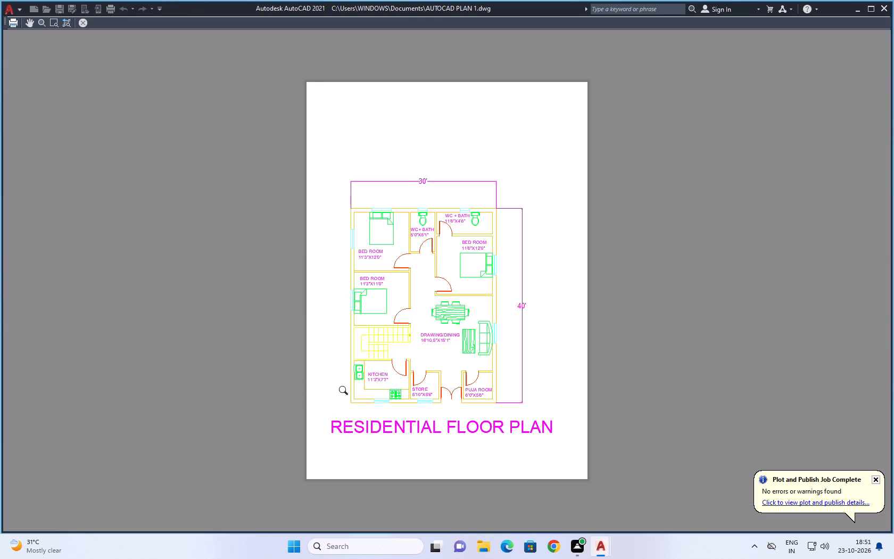
pyautogui.click(83, 23)
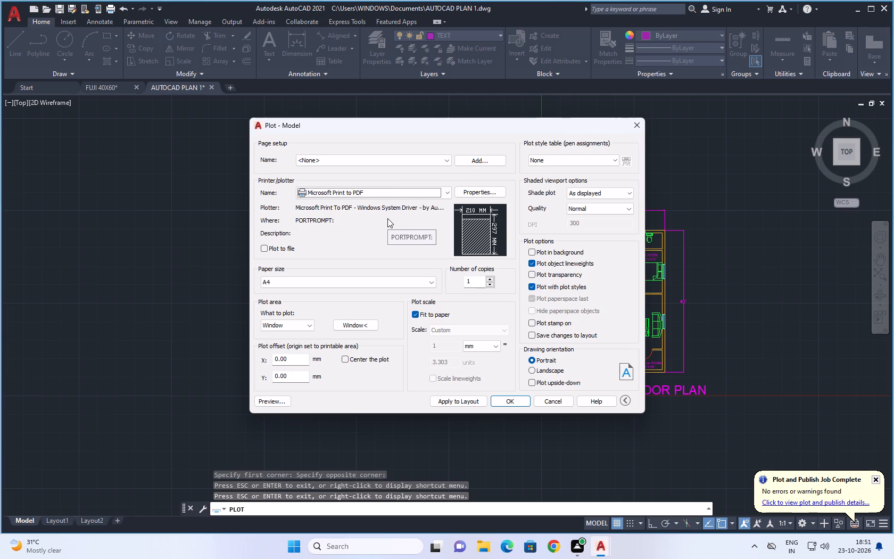
# Plot the floor plan to a PDF in Documents named AUTOCAD PLAN 1 PDF.
pyautogui.click(508, 402)
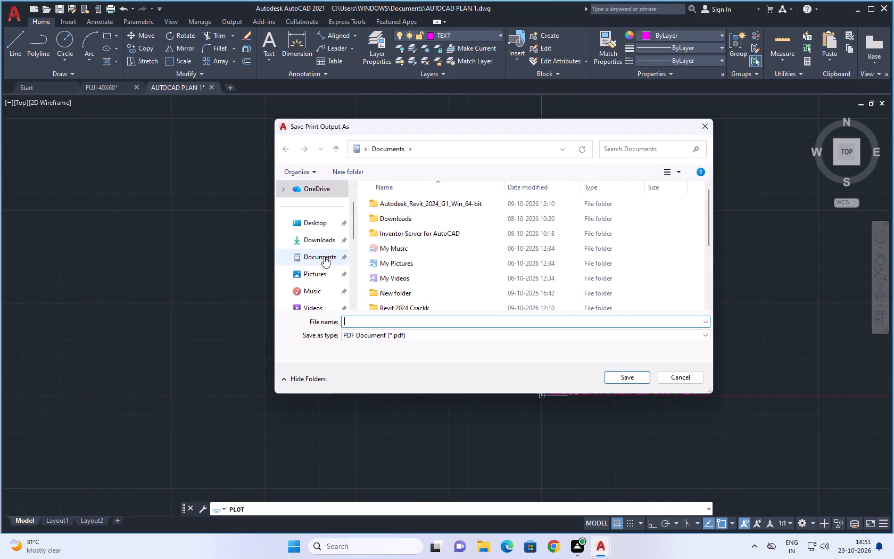
pyautogui.click(323, 256)
pyautogui.click(459, 318)
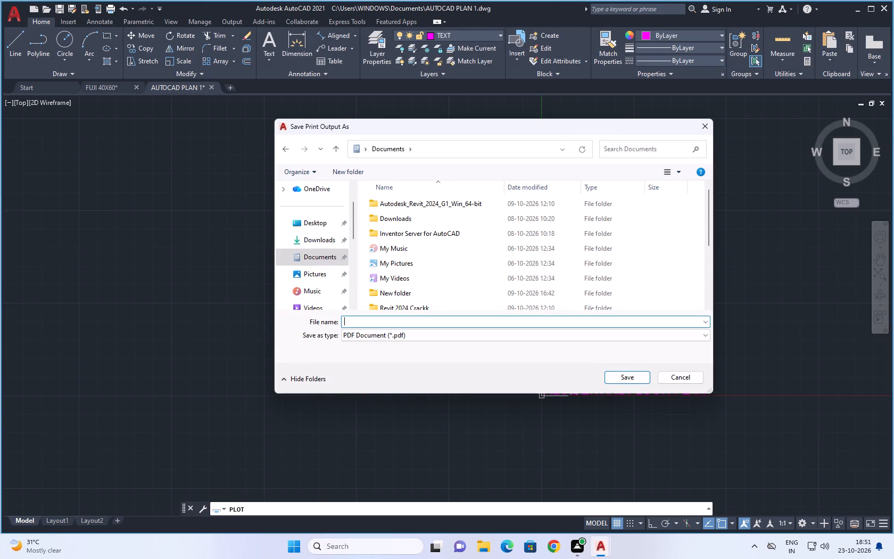
pyautogui.write('AUTOCAD')
pyautogui.press('space')
pyautogui.write('PLAN 1 PDF')
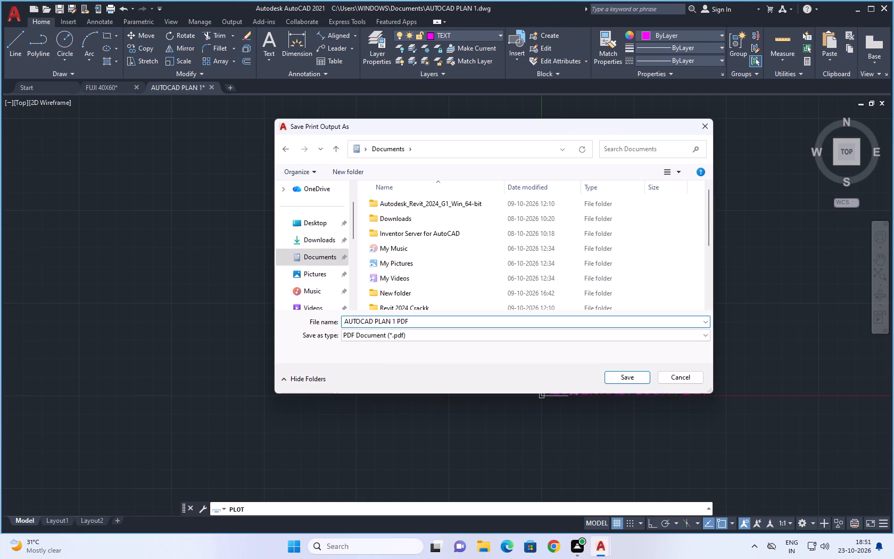
pyautogui.click(636, 377)
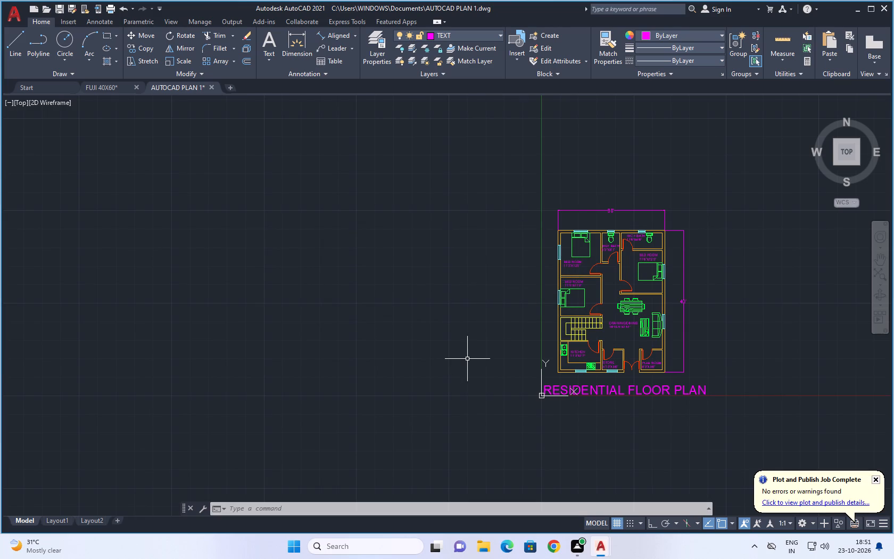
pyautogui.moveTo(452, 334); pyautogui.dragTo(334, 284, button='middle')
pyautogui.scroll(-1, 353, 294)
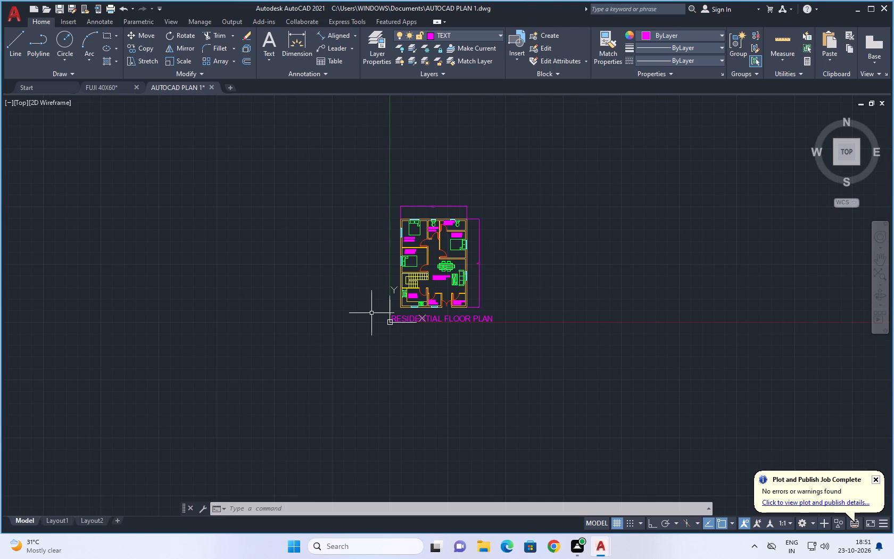